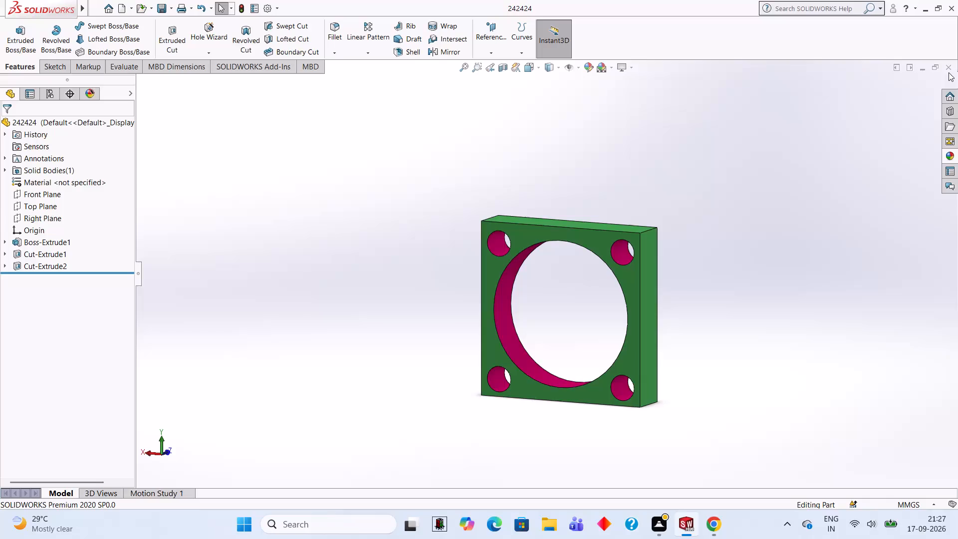
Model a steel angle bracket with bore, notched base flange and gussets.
Close the open part 242424 and create a new Part document.
{"action": "left_click", "coordinate": [950, 71]}
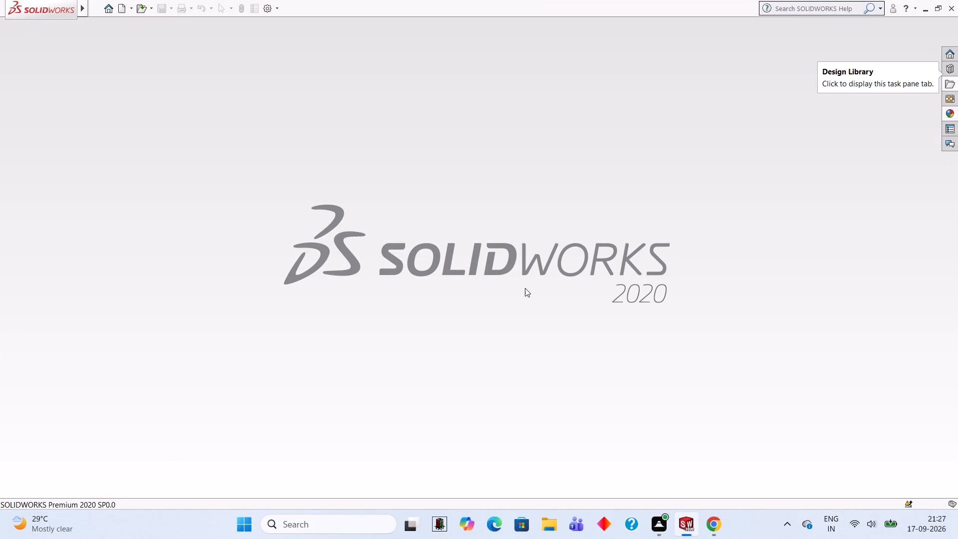
{"action": "left_click", "coordinate": [129, 10]}
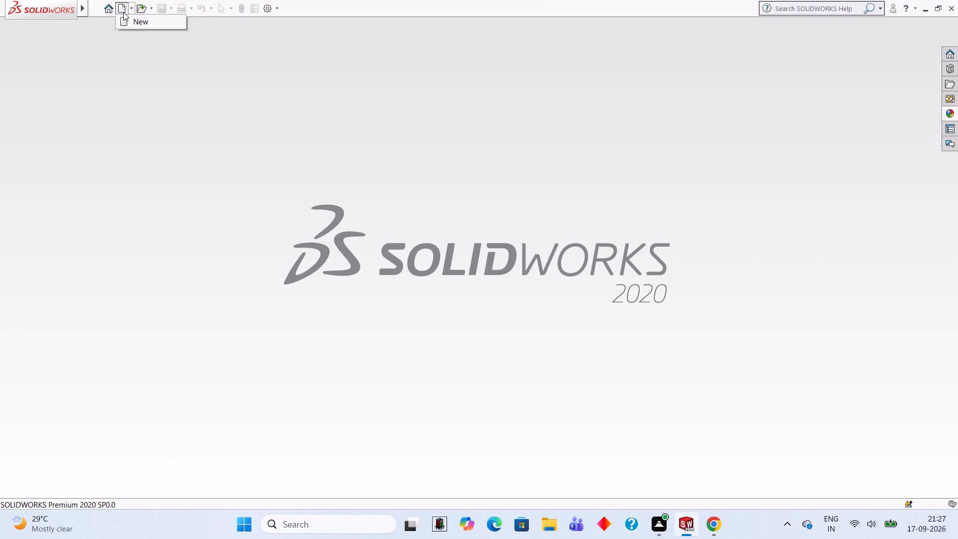
{"action": "left_click", "coordinate": [136, 18]}
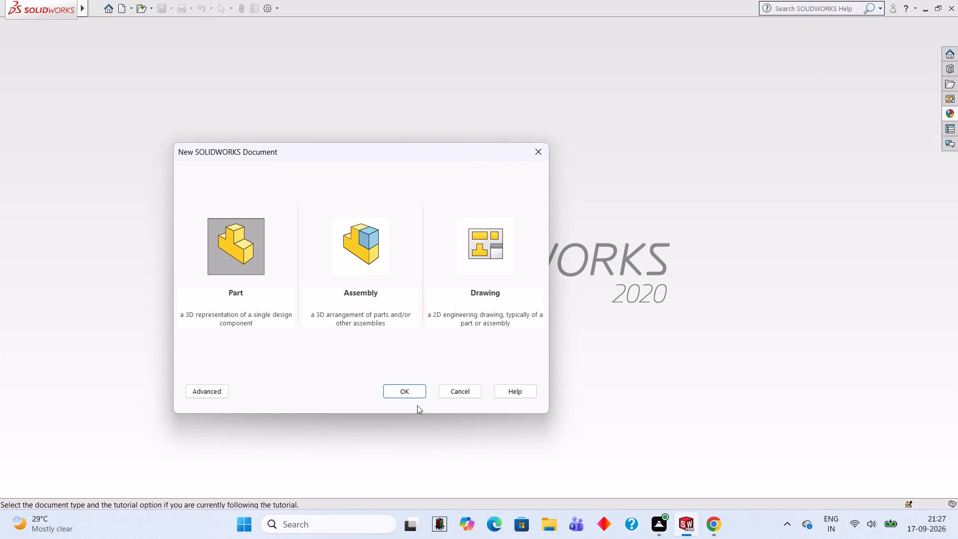
{"action": "left_click", "coordinate": [414, 393]}
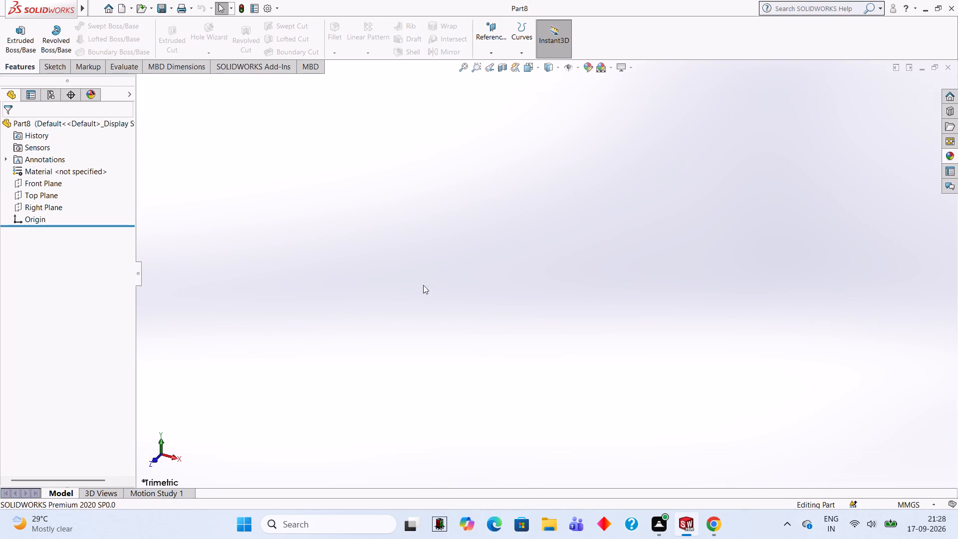
Sketch a closed rectangle of lines on the Front Plane, 100 mm wide and 60 mm high, with its lower-left corner at the origin.
{"action": "left_click", "coordinate": [47, 181]}
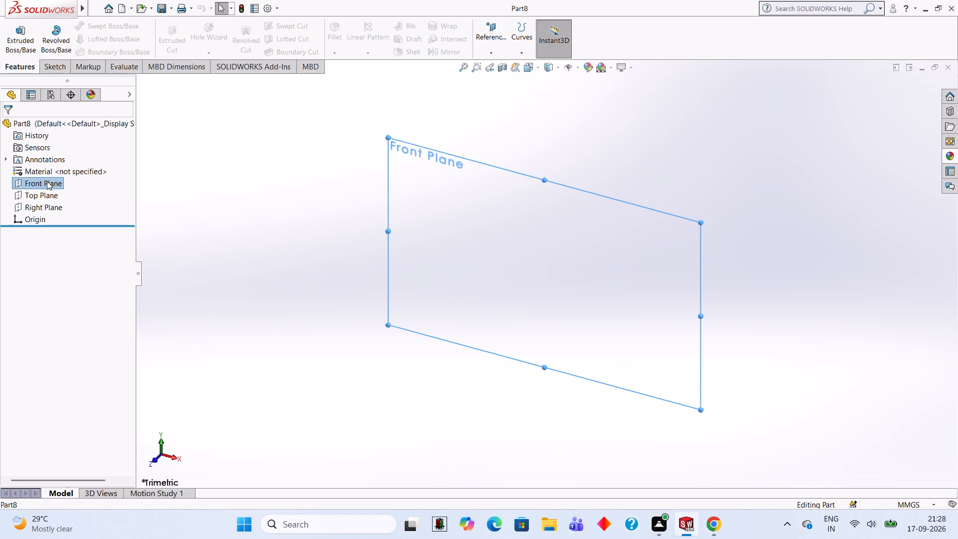
{"action": "left_click", "coordinate": [56, 163]}
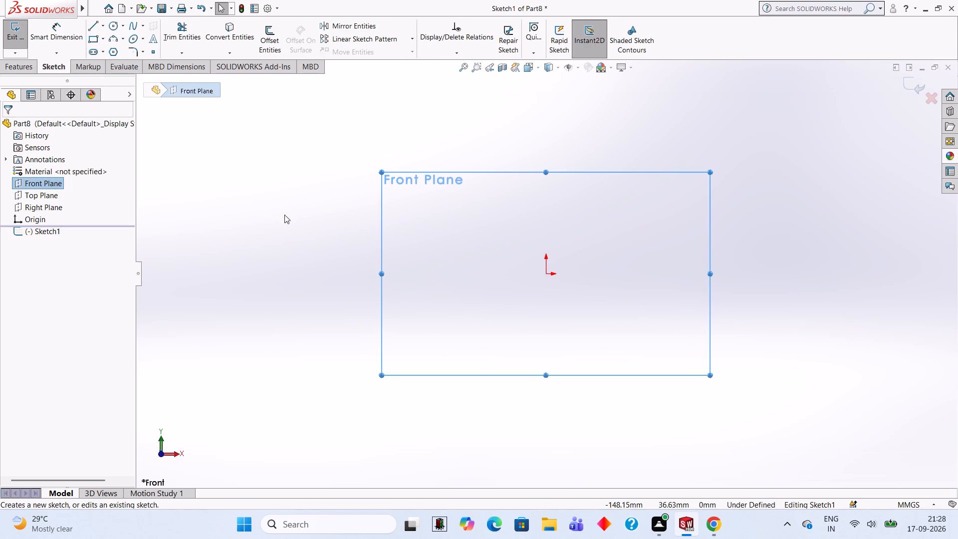
{"action": "left_click", "coordinate": [445, 229]}
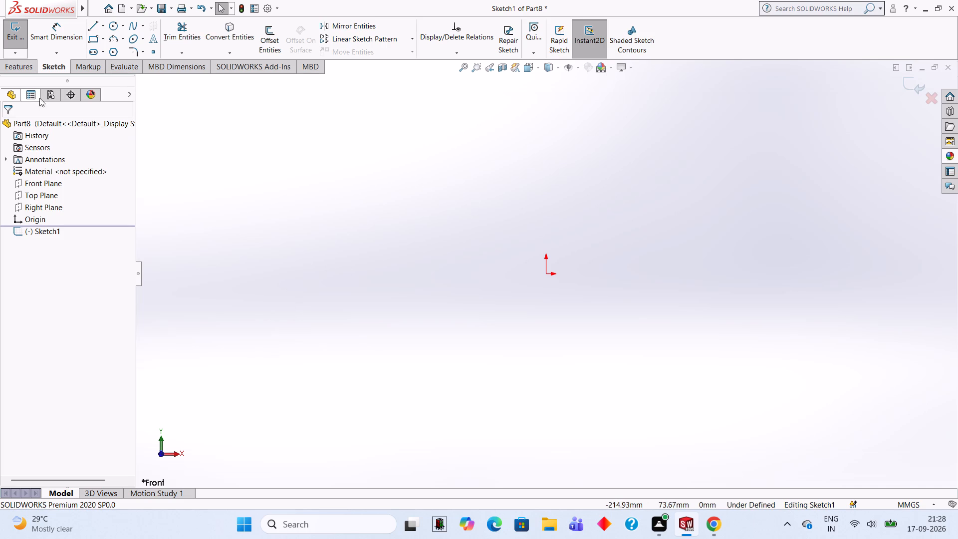
{"action": "left_click", "coordinate": [95, 31]}
{"action": "left_click", "coordinate": [544, 274]}
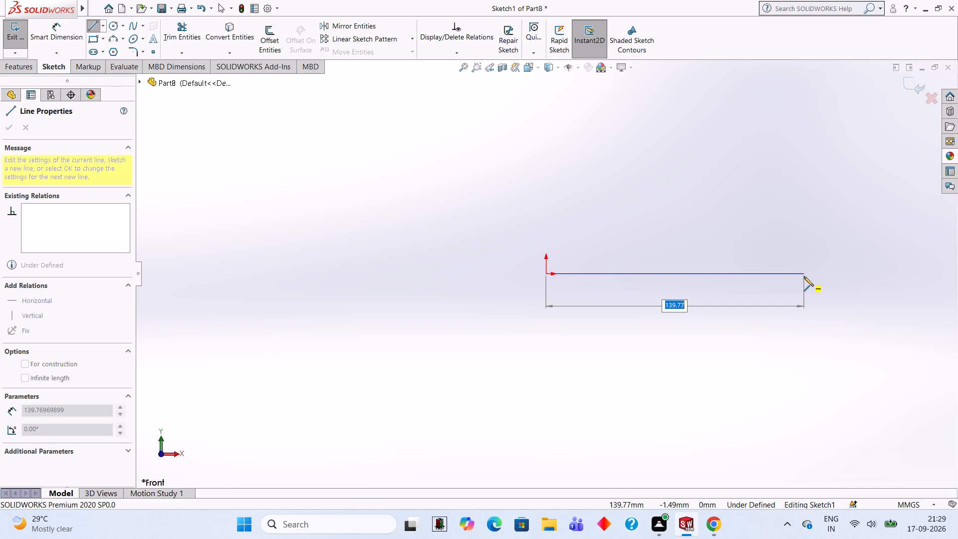
{"action": "type", "text": "100"}
{"action": "key", "text": "Return"}
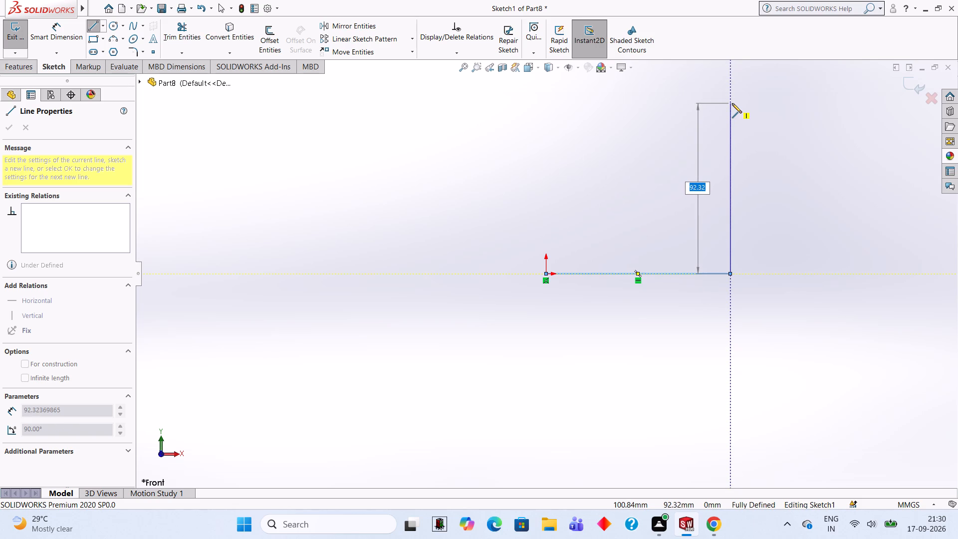
{"action": "type", "text": "60"}
{"action": "key", "text": "Return"}
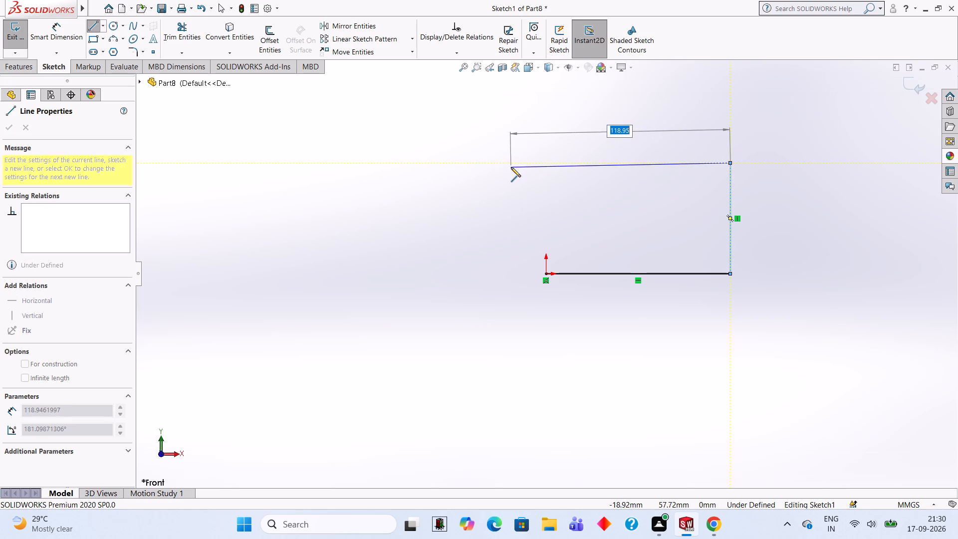
{"action": "type", "text": "100"}
{"action": "key", "text": "Return"}
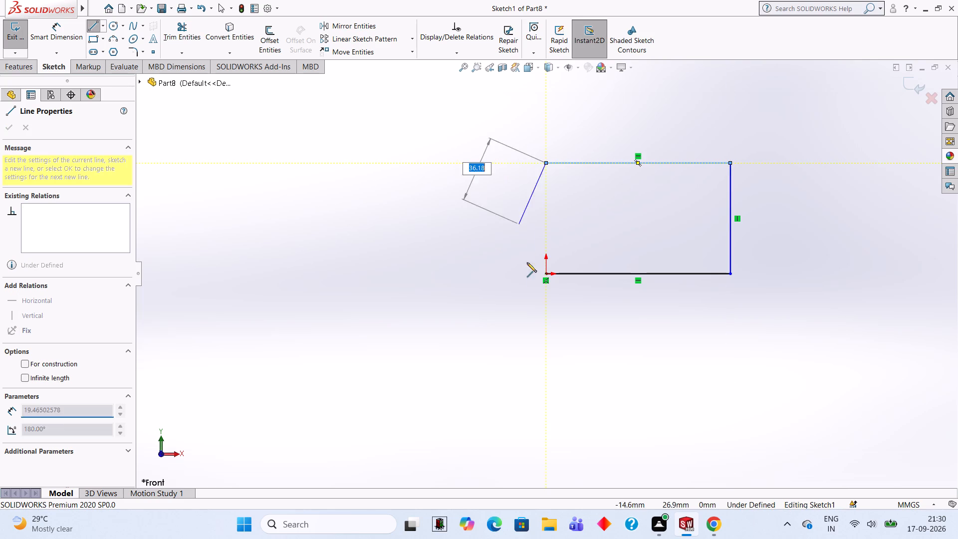
{"action": "type", "text": "60"}
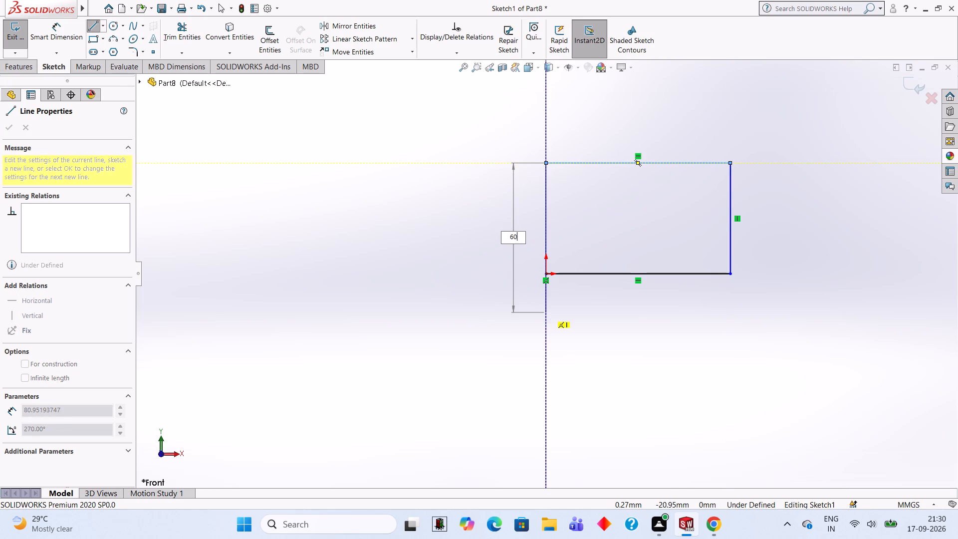
{"action": "key", "text": "Return"}
{"action": "key", "text": "Escape"}
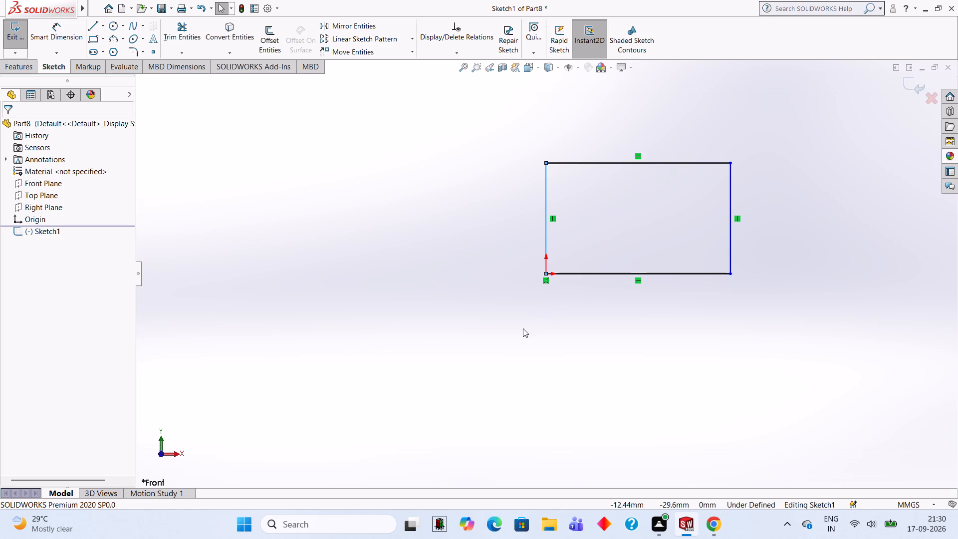
Extrude the rectangle as a blind boss to a depth of 20 mm.
{"action": "left_click", "coordinate": [33, 65]}
{"action": "left_click", "coordinate": [29, 39]}
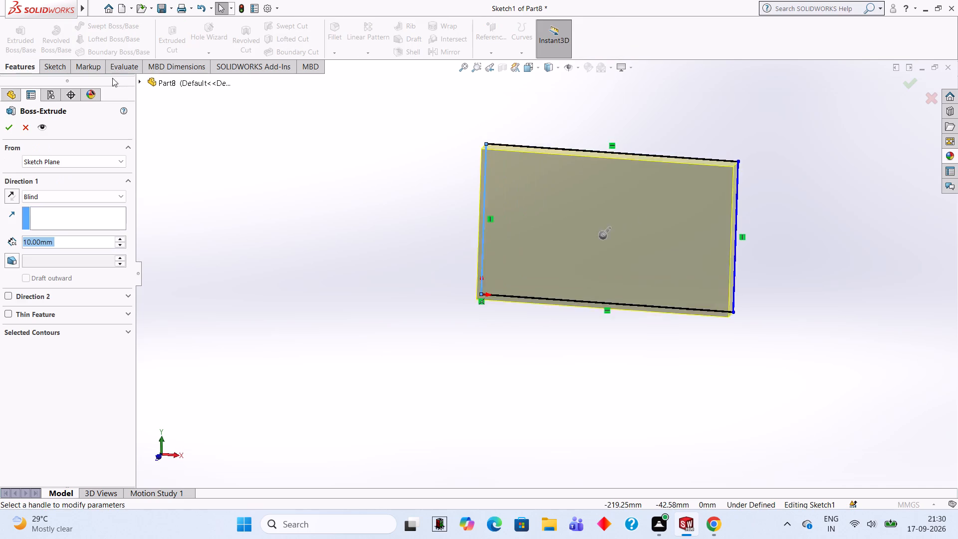
{"action": "type", "text": "20"}
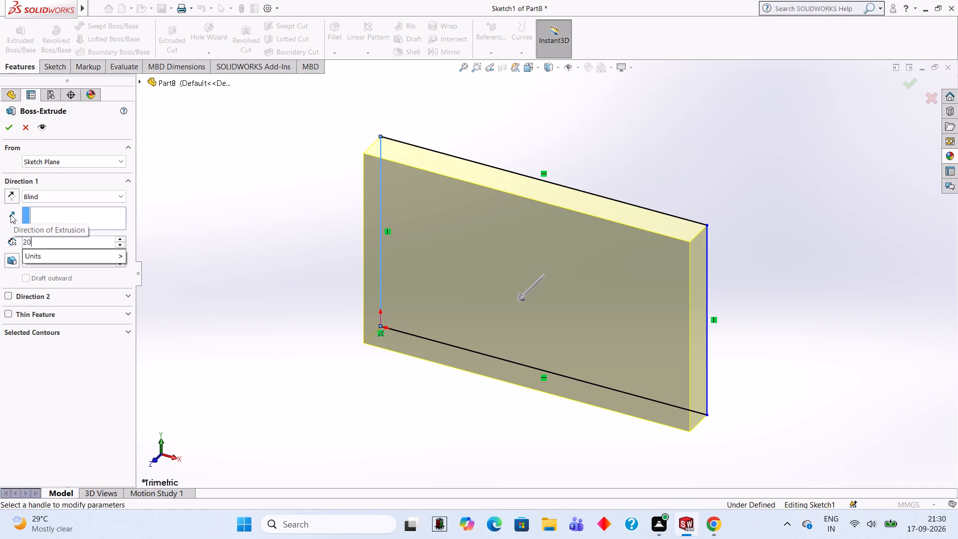
{"action": "key", "text": "Return"}
{"action": "left_click", "coordinate": [8, 125]}
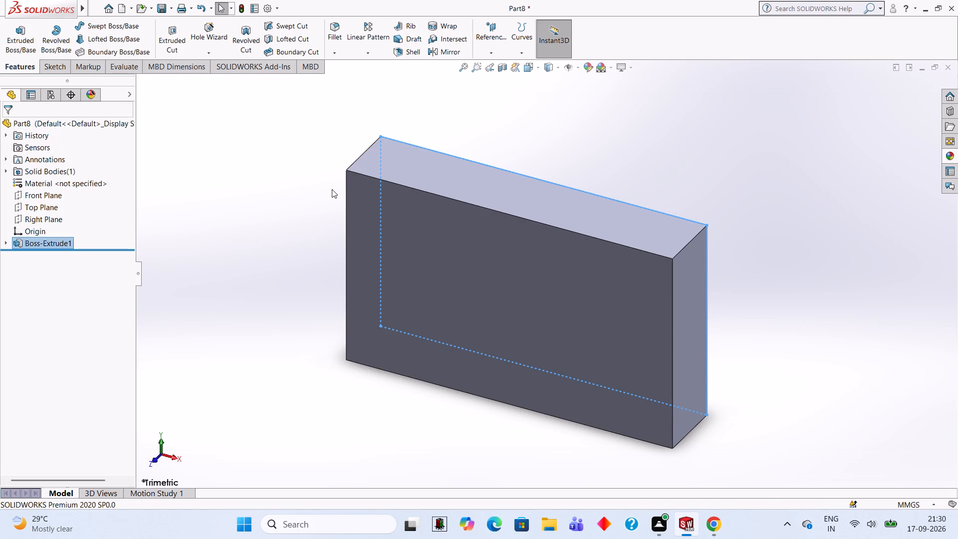
{"action": "key", "text": "Escape"}
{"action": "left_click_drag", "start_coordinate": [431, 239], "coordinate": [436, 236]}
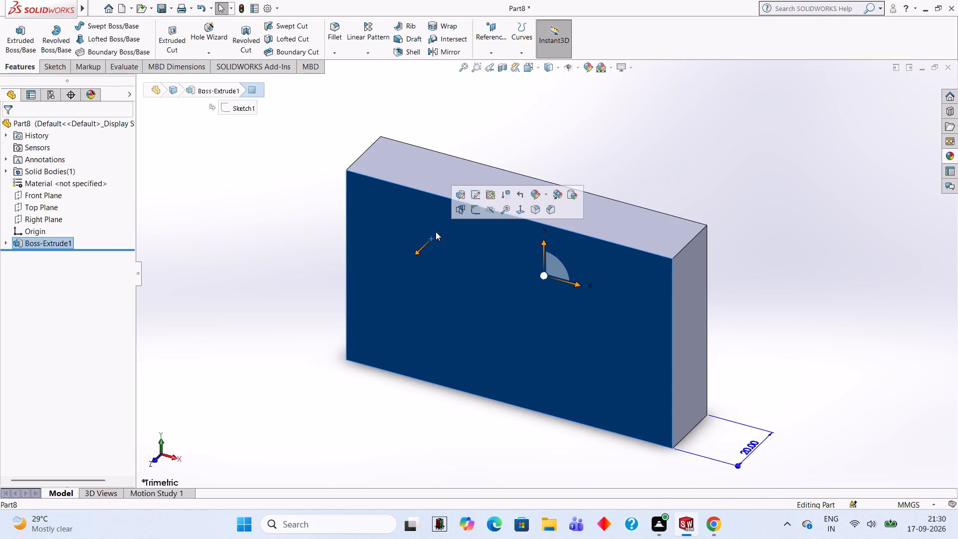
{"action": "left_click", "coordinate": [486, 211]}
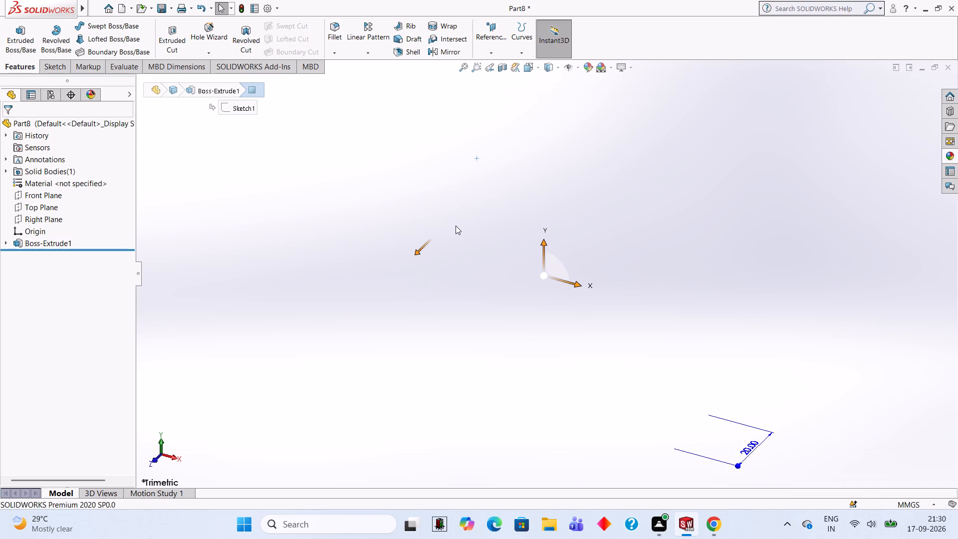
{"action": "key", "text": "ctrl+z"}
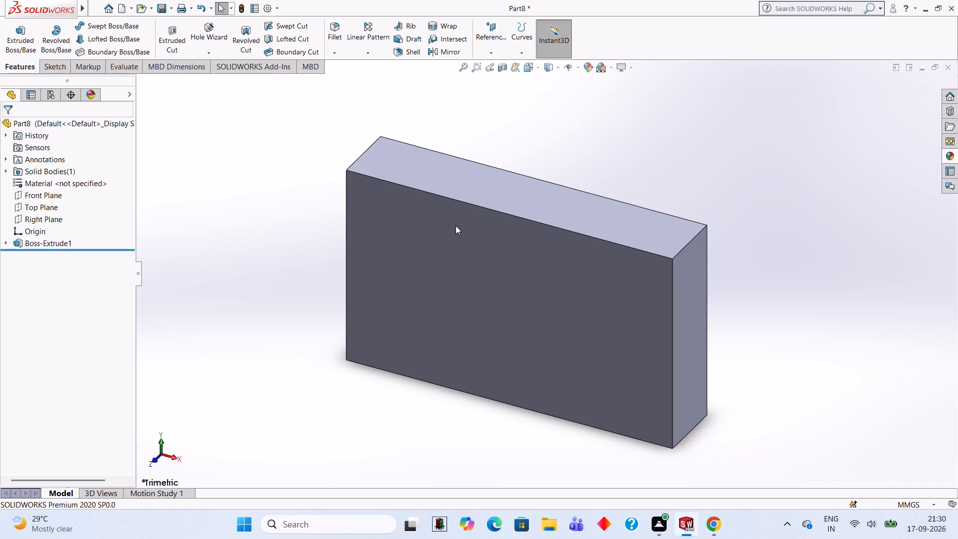
Sketch a 20 mm diameter circle centred on the block's large front face, 50 mm across and 30 mm up from the origin.
{"action": "left_click", "coordinate": [425, 234]}
{"action": "left_click", "coordinate": [472, 202]}
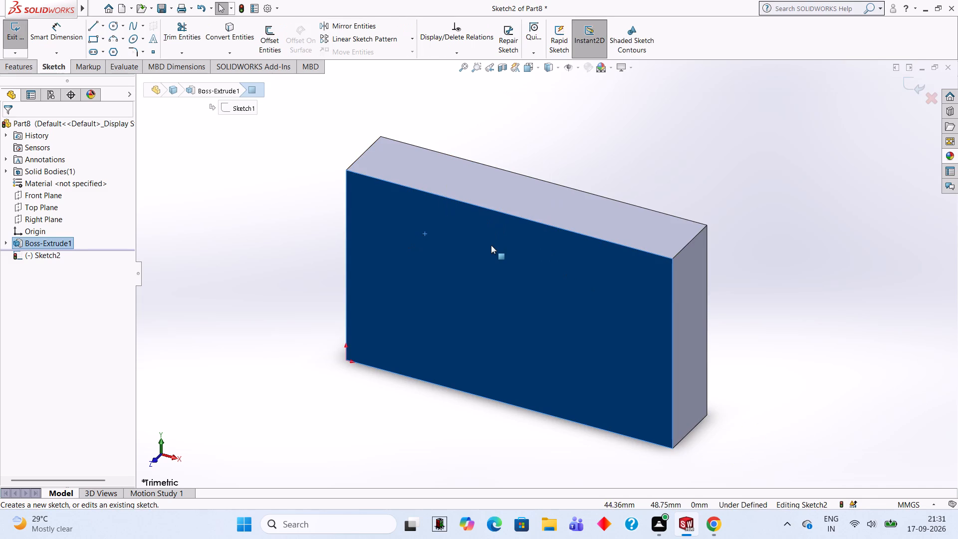
{"action": "key", "text": "ctrl+8"}
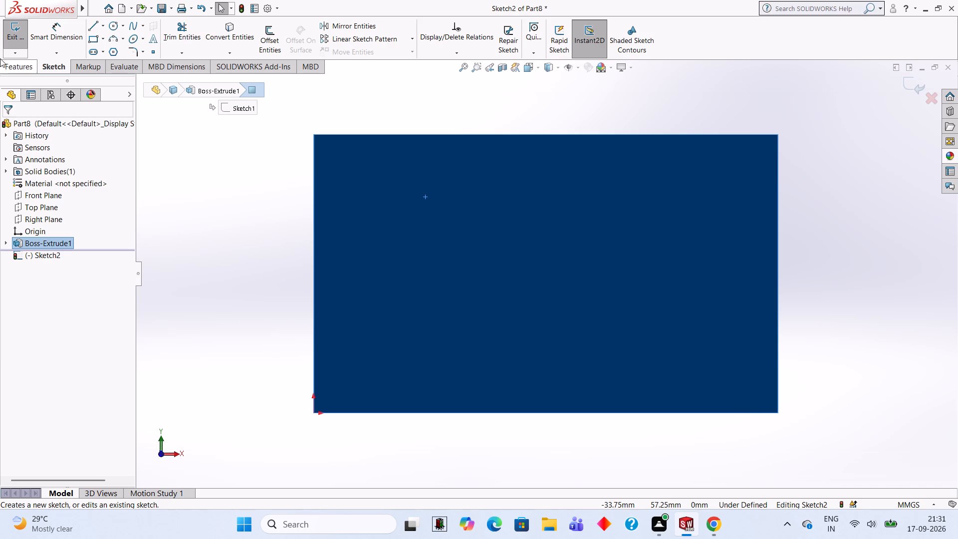
{"action": "left_click", "coordinate": [279, 96]}
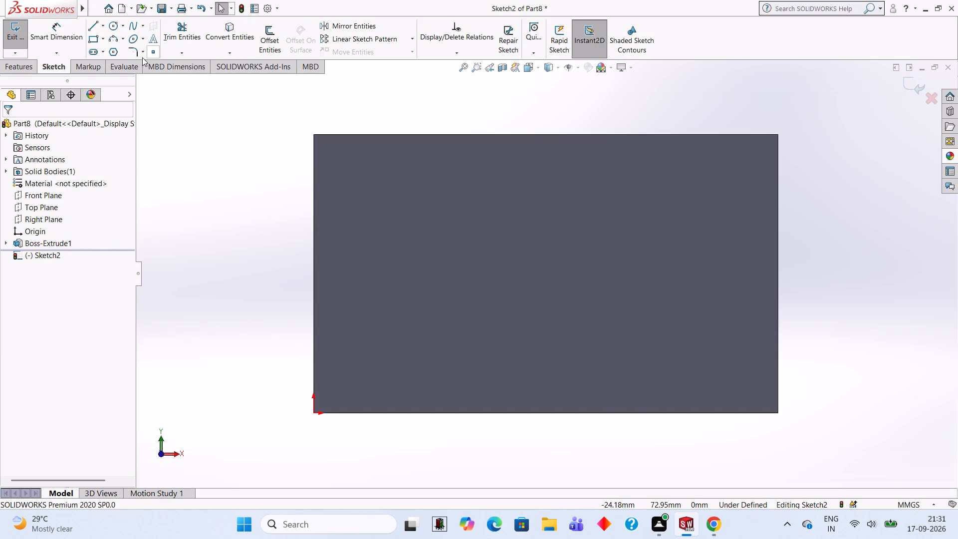
{"action": "left_click", "coordinate": [111, 23]}
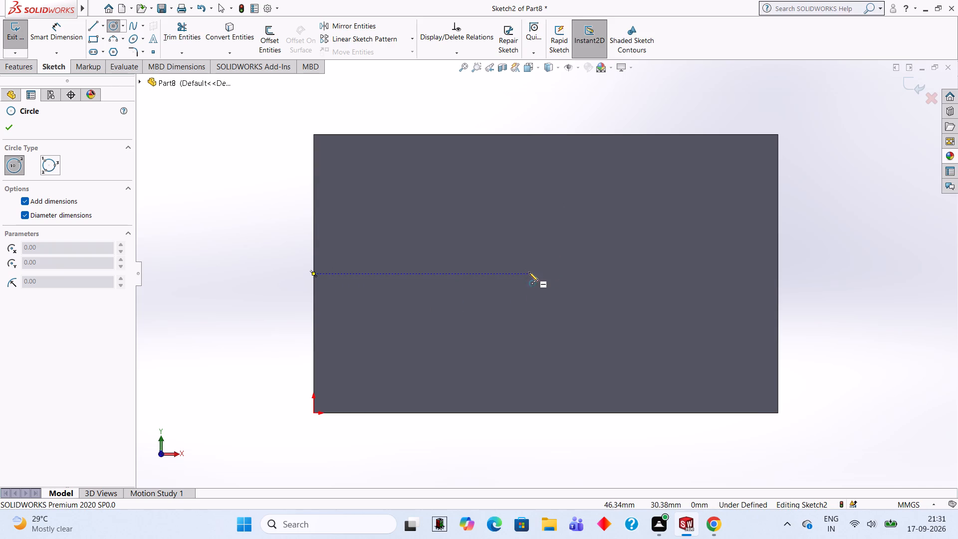
{"action": "left_click", "coordinate": [546, 274]}
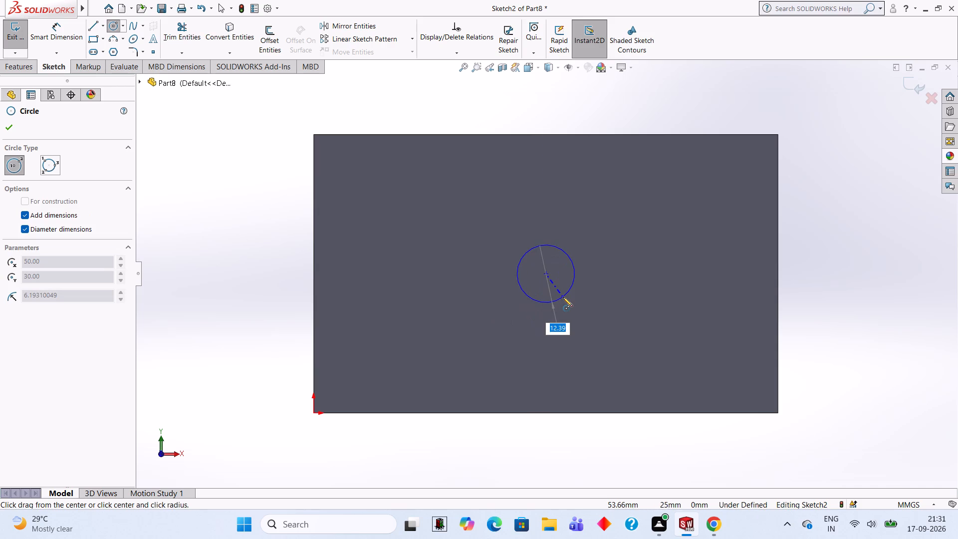
{"action": "type", "text": "20"}
{"action": "key", "text": "Return"}
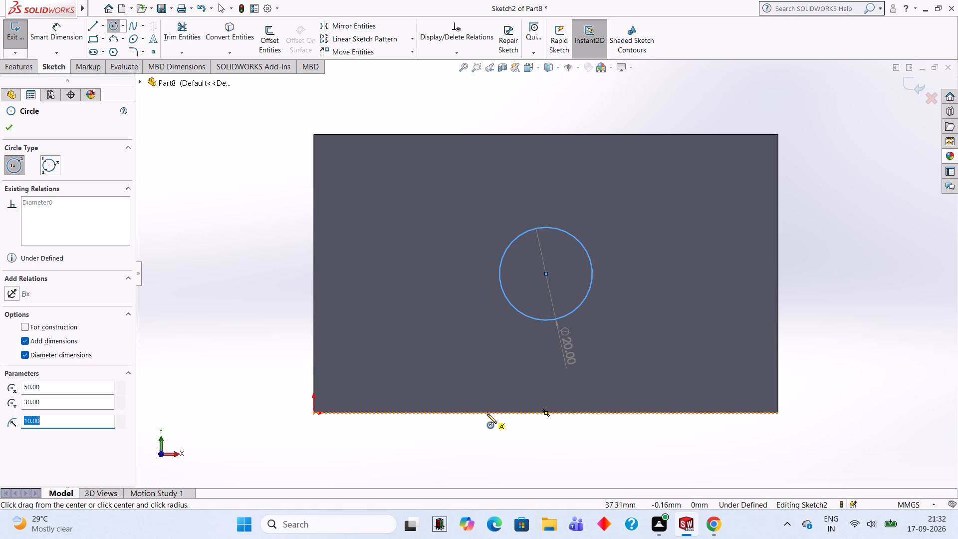
{"action": "key", "text": "Escape"}
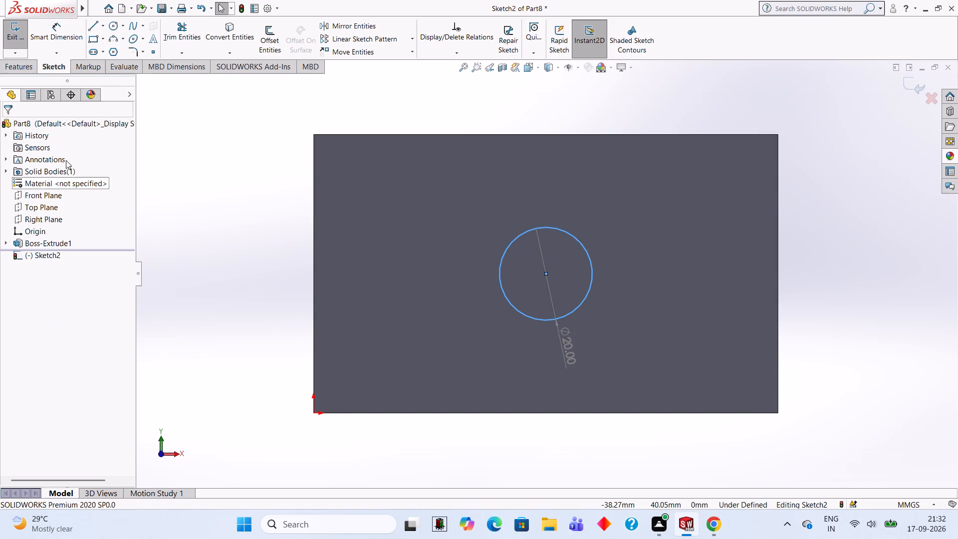
Cut the circle through the block with a blind Extruded Cut 20 mm deep.
{"action": "left_click", "coordinate": [31, 62]}
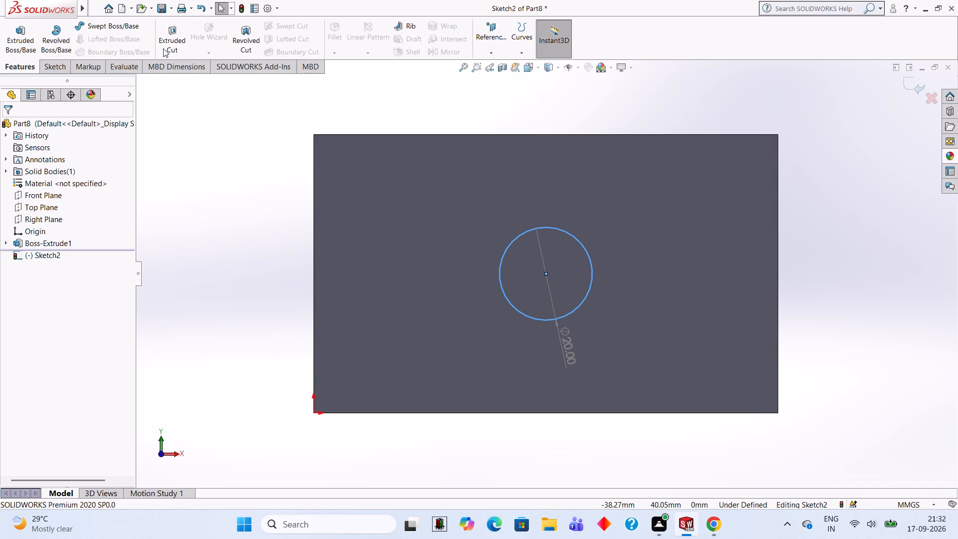
{"action": "left_click", "coordinate": [163, 48]}
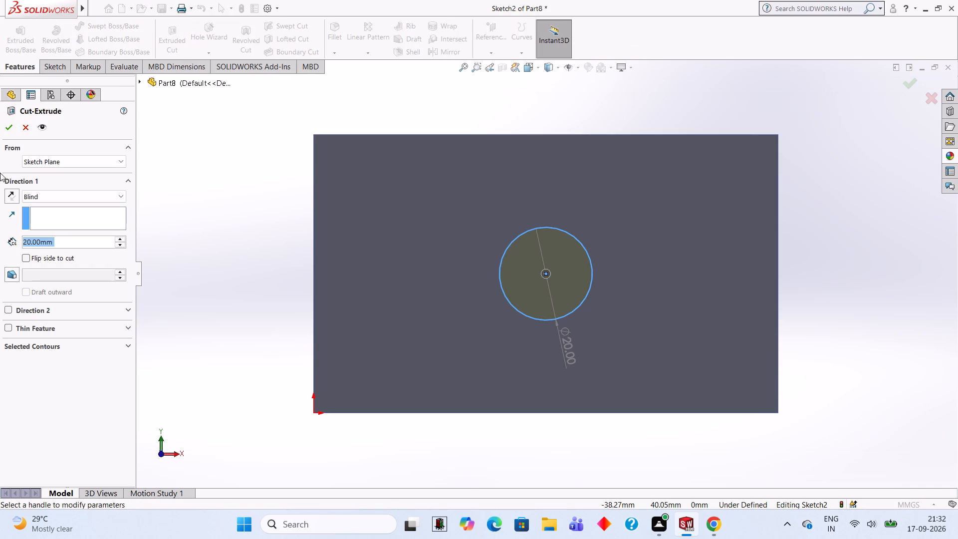
{"action": "left_click", "coordinate": [13, 124]}
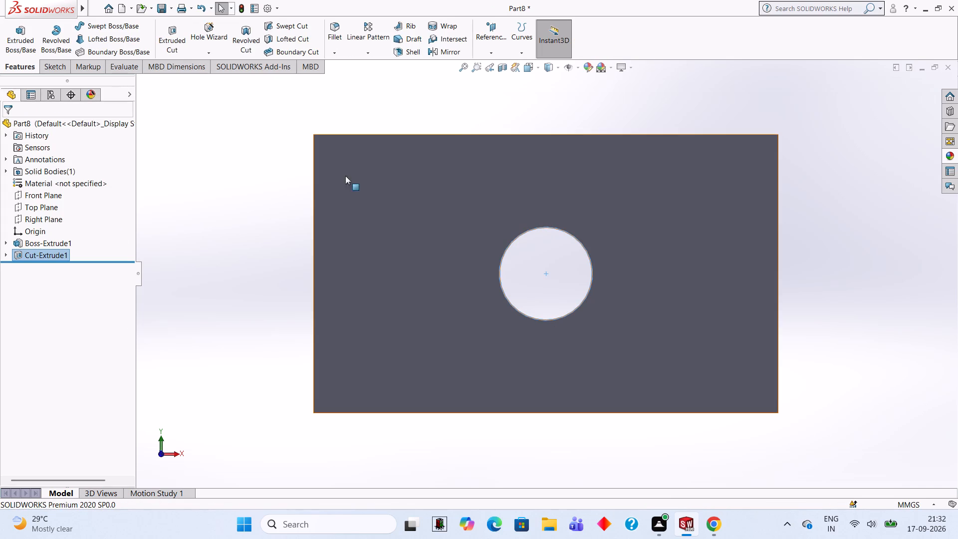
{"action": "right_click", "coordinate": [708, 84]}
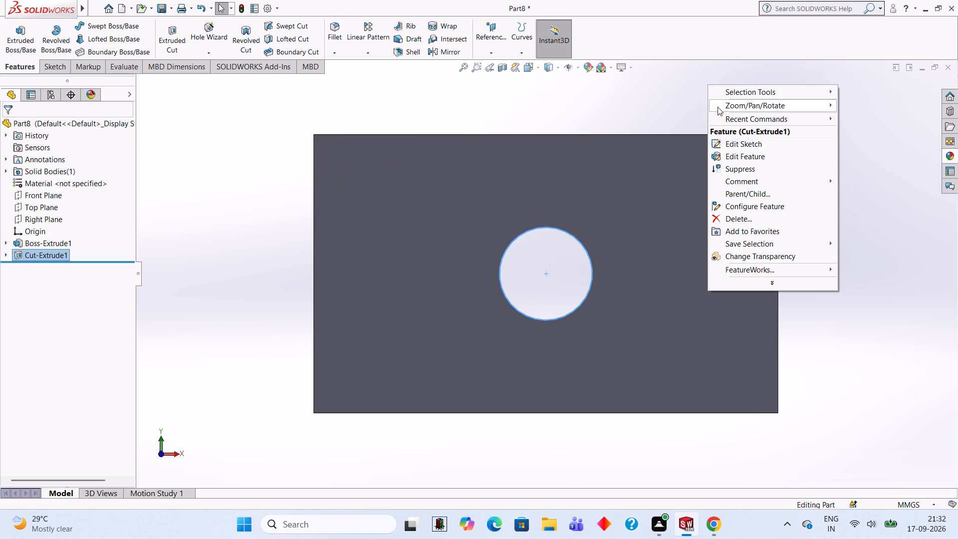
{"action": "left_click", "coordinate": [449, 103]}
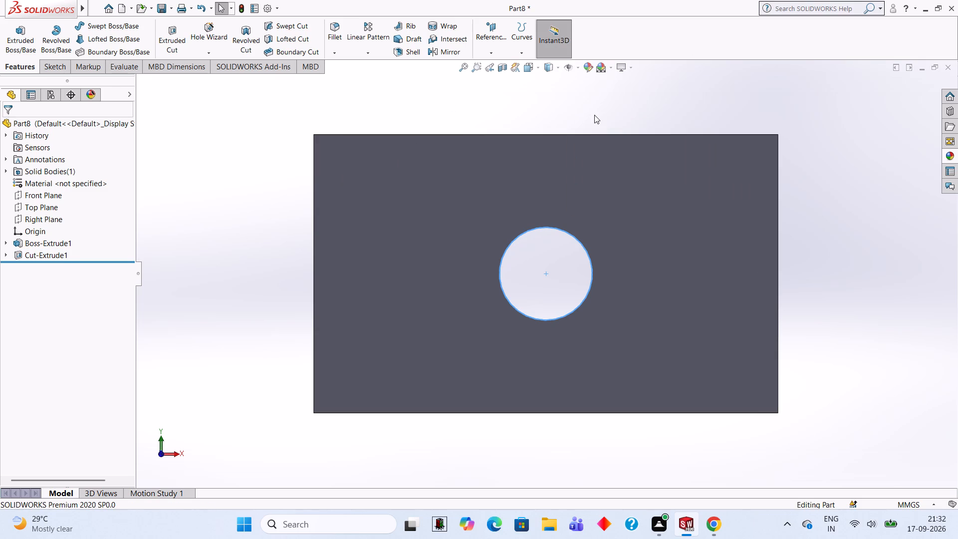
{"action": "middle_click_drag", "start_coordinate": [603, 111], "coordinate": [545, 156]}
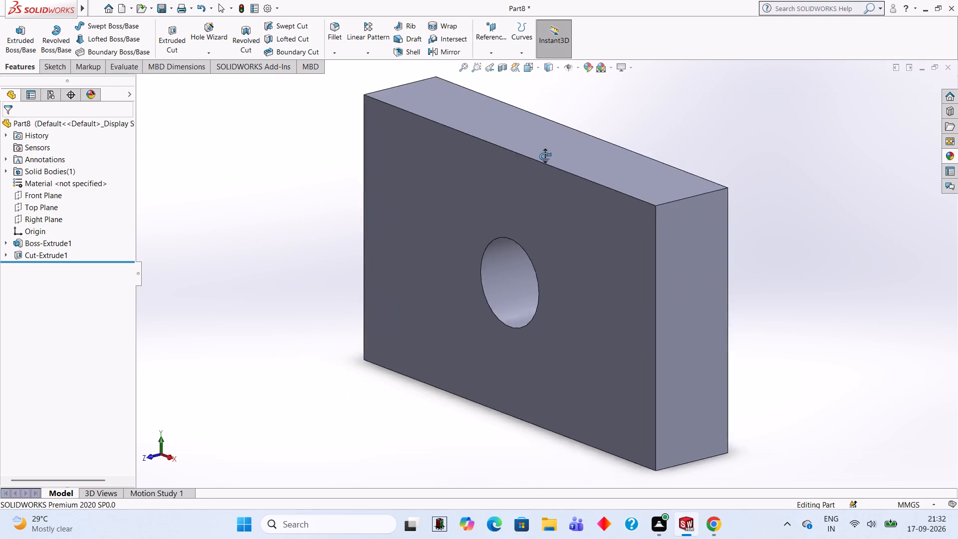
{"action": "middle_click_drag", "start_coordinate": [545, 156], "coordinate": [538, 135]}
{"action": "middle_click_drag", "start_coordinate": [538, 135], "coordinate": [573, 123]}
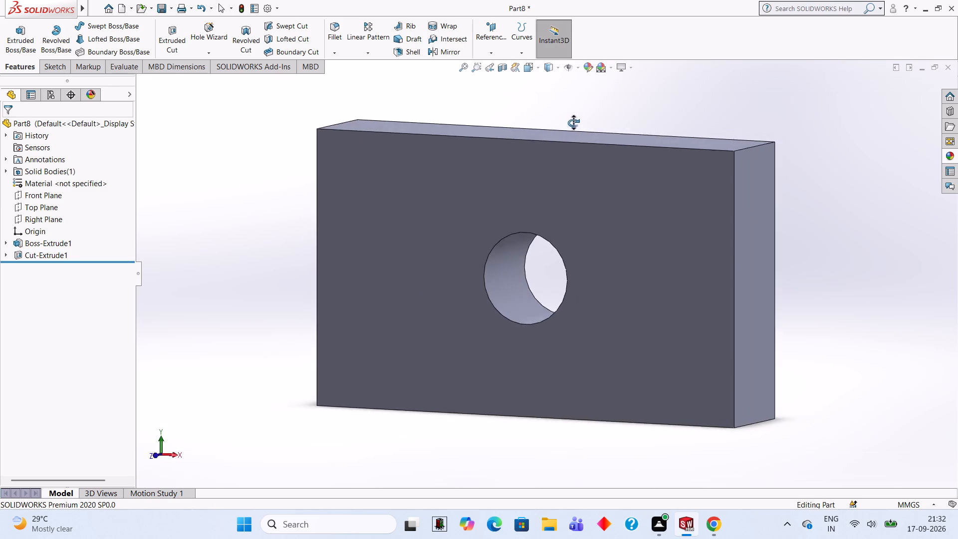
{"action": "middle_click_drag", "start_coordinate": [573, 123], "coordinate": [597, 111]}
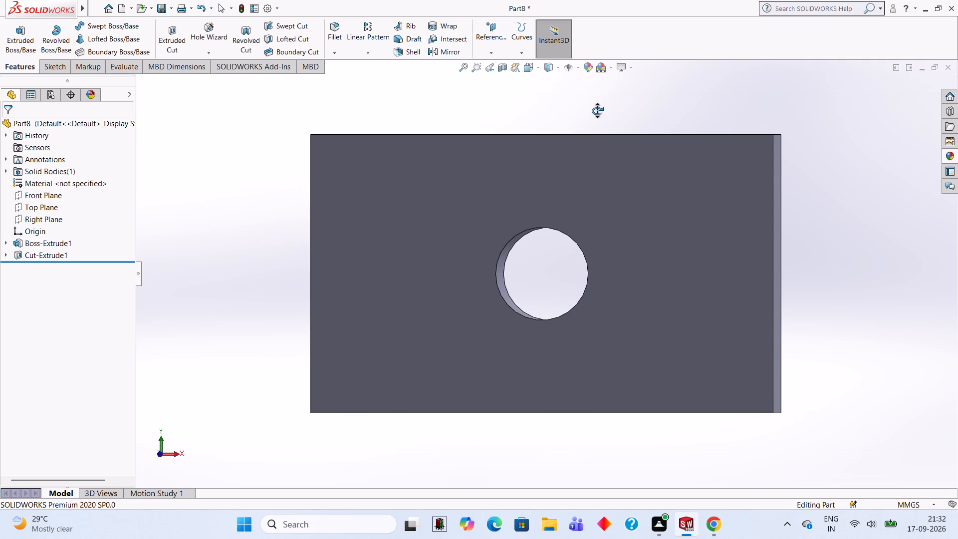
Inspect the block and its through hole from several angles, including its long narrow faces.
{"action": "middle_click_drag", "start_coordinate": [597, 111], "coordinate": [603, 199]}
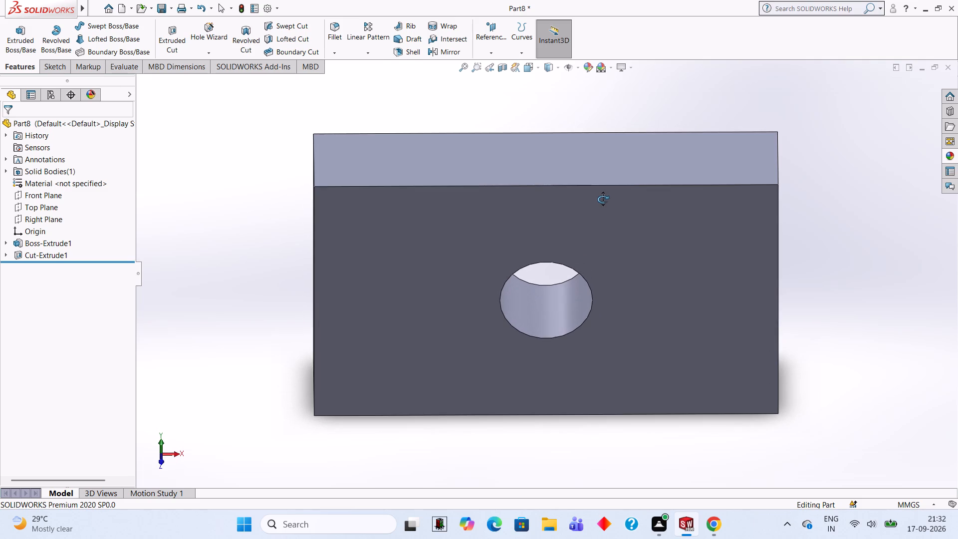
{"action": "middle_click_drag", "start_coordinate": [603, 199], "coordinate": [622, 302]}
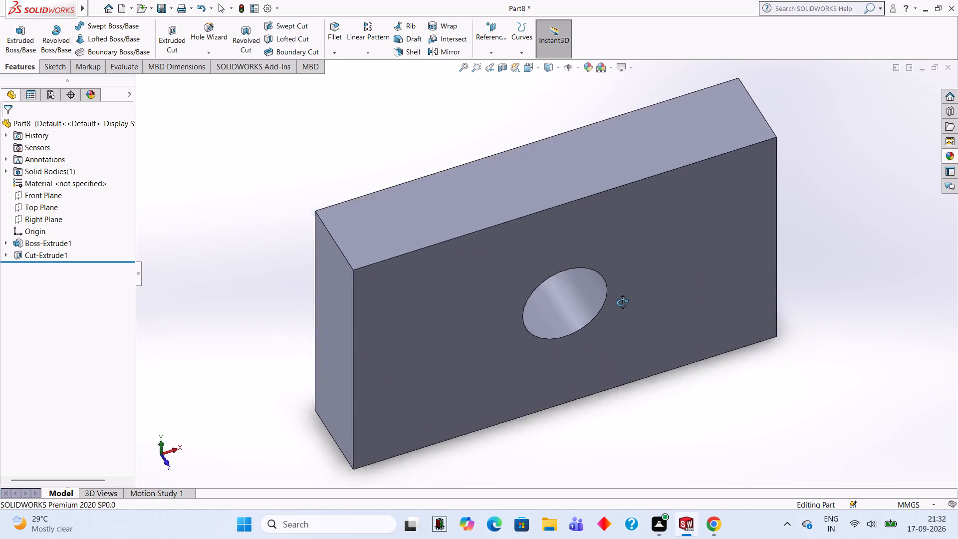
{"action": "middle_click_drag", "start_coordinate": [622, 302], "coordinate": [625, 202]}
{"action": "middle_click_drag", "start_coordinate": [579, 294], "coordinate": [574, 180]}
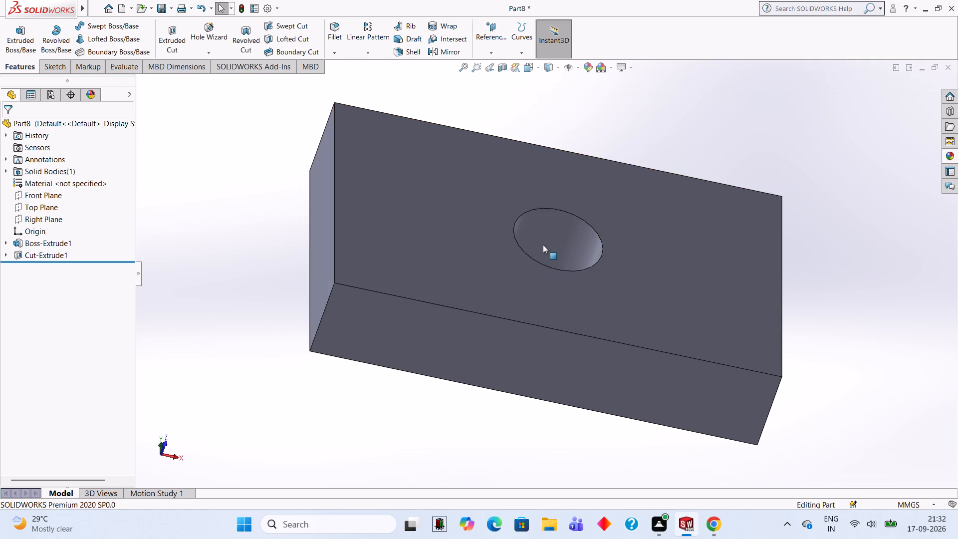
{"action": "middle_click_drag", "start_coordinate": [542, 246], "coordinate": [512, 133]}
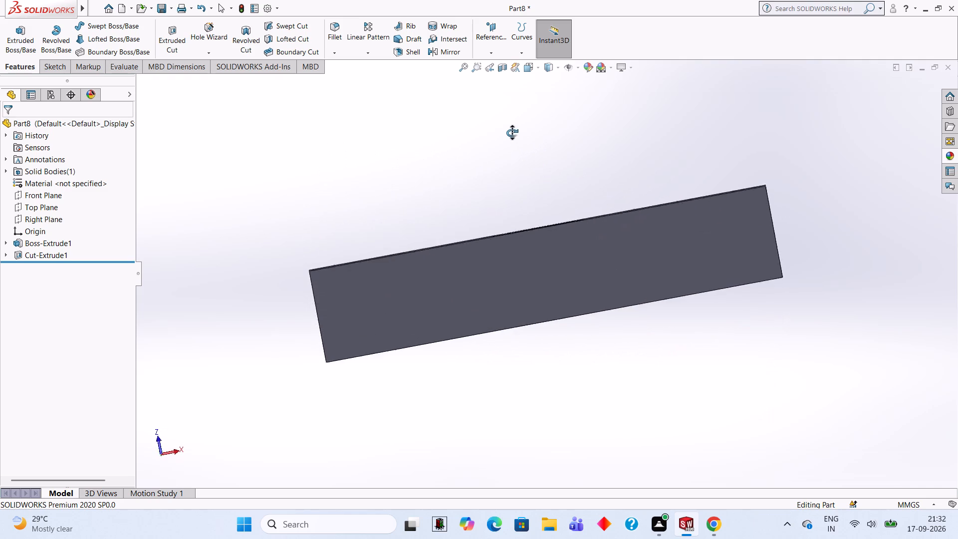
{"action": "middle_click_drag", "start_coordinate": [512, 133], "coordinate": [506, 424]}
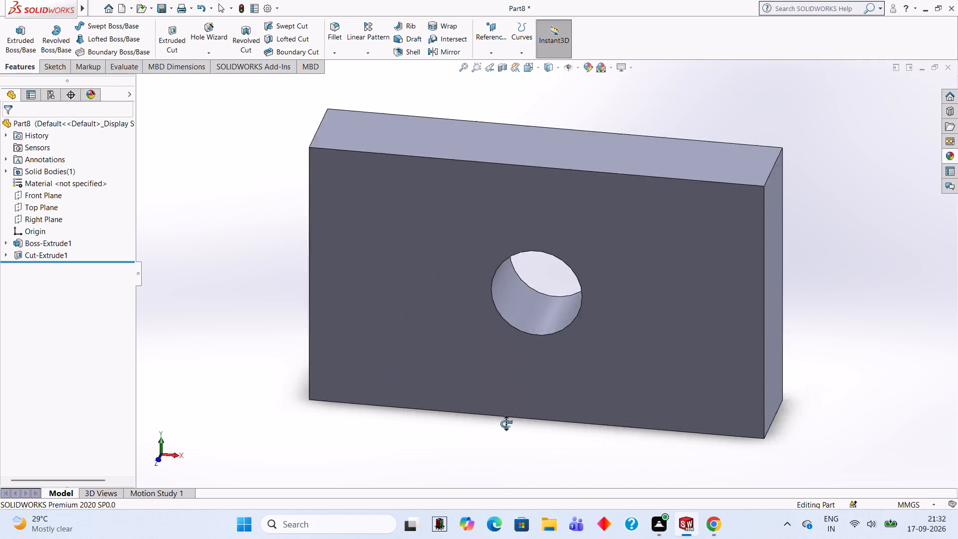
{"action": "middle_click_drag", "start_coordinate": [506, 424], "coordinate": [308, 373]}
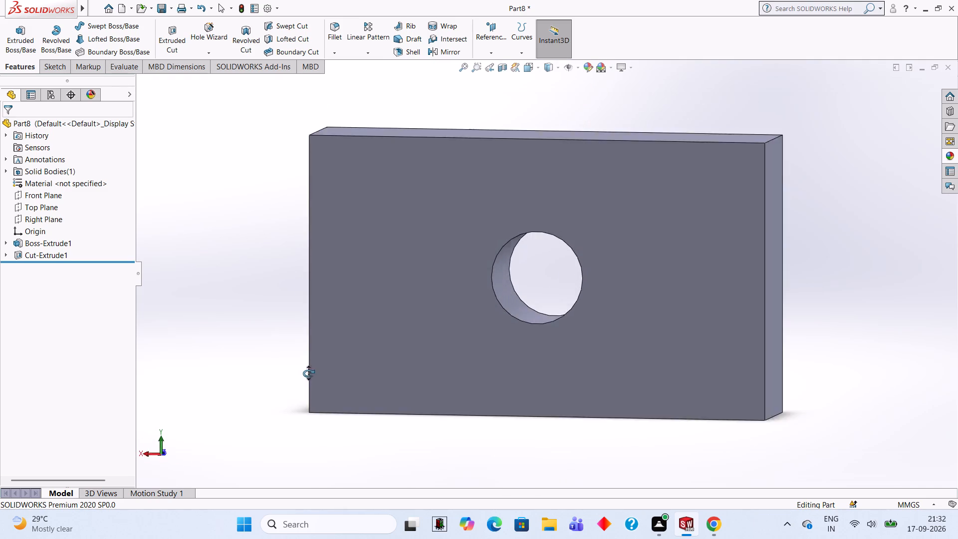
{"action": "middle_click_drag", "start_coordinate": [308, 373], "coordinate": [521, 152]}
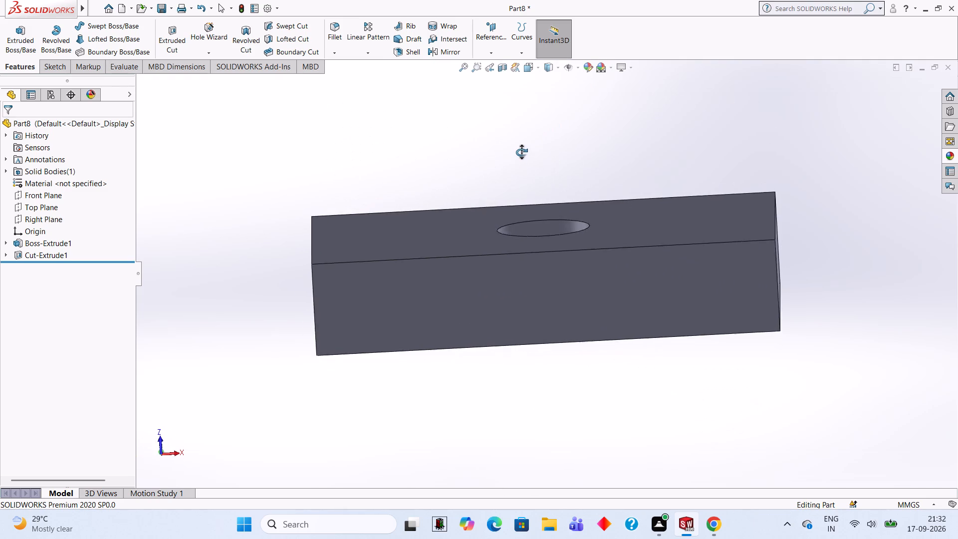
{"action": "middle_click_drag", "start_coordinate": [521, 152], "coordinate": [526, 143]}
{"action": "scroll", "coordinate": [526, 143], "scroll_direction": "up", "scroll_amount": 1}
{"action": "middle_click_drag", "start_coordinate": [510, 173], "coordinate": [521, 139]}
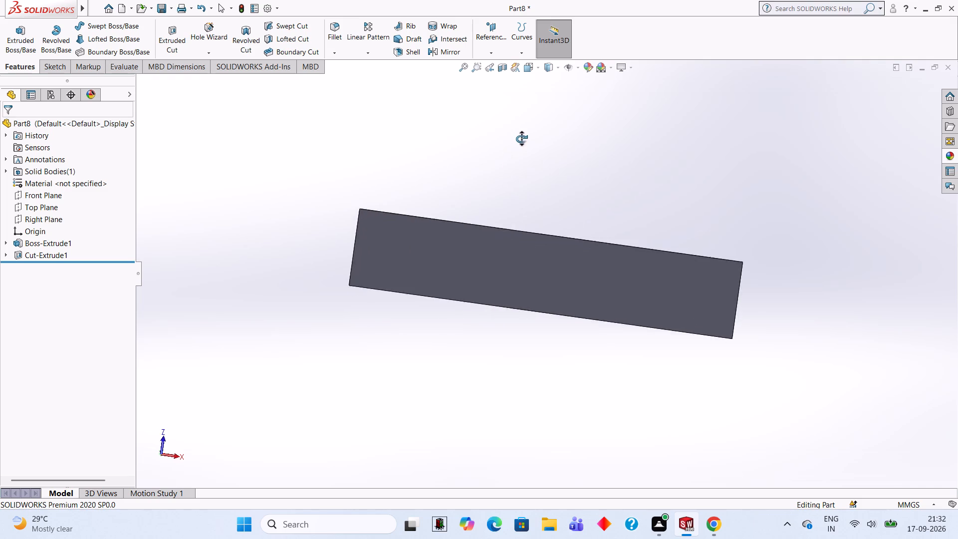
{"action": "middle_click_drag", "start_coordinate": [521, 139], "coordinate": [520, 167]}
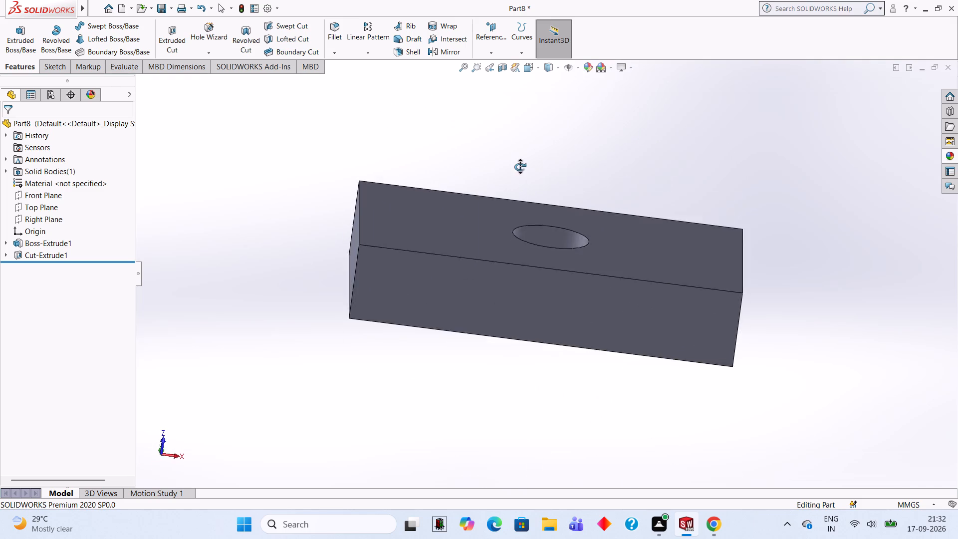
{"action": "middle_click_drag", "start_coordinate": [520, 167], "coordinate": [511, 152]}
On the block's 100 × 20 mm bottom face, sketch connected lines from the upper-left corner: 20 mm along the edge, 20 mm up, 10 mm inward.
{"action": "left_click", "coordinate": [508, 277]}
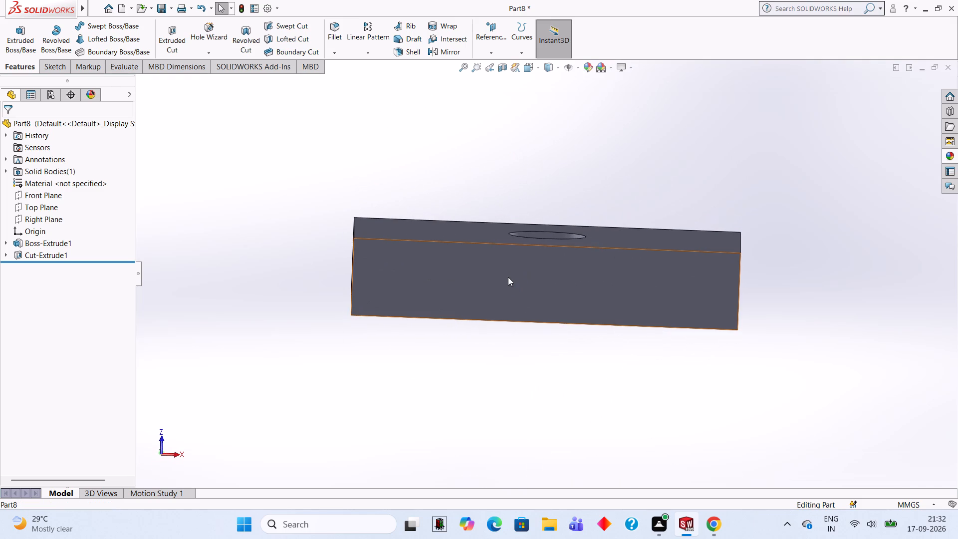
{"action": "left_click", "coordinate": [553, 247]}
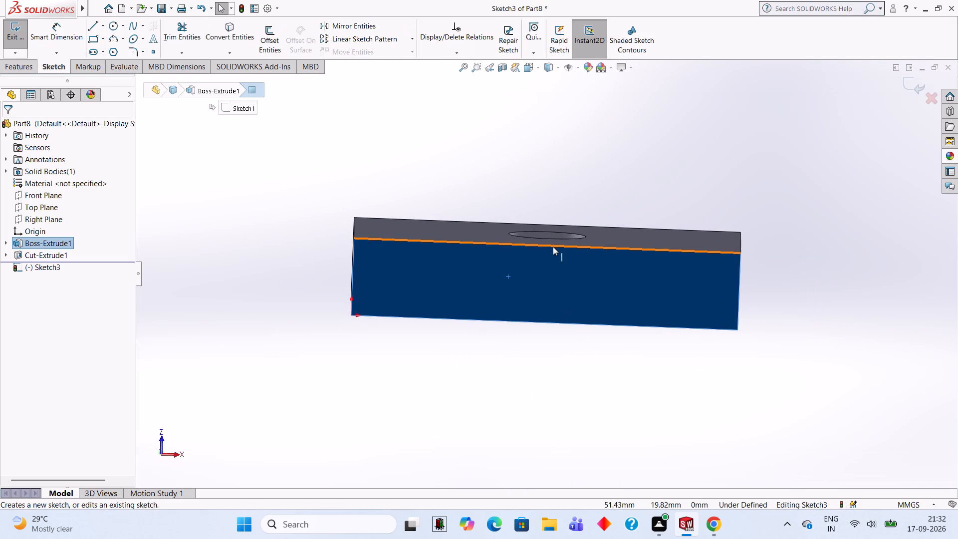
{"action": "key", "text": "ctrl+8"}
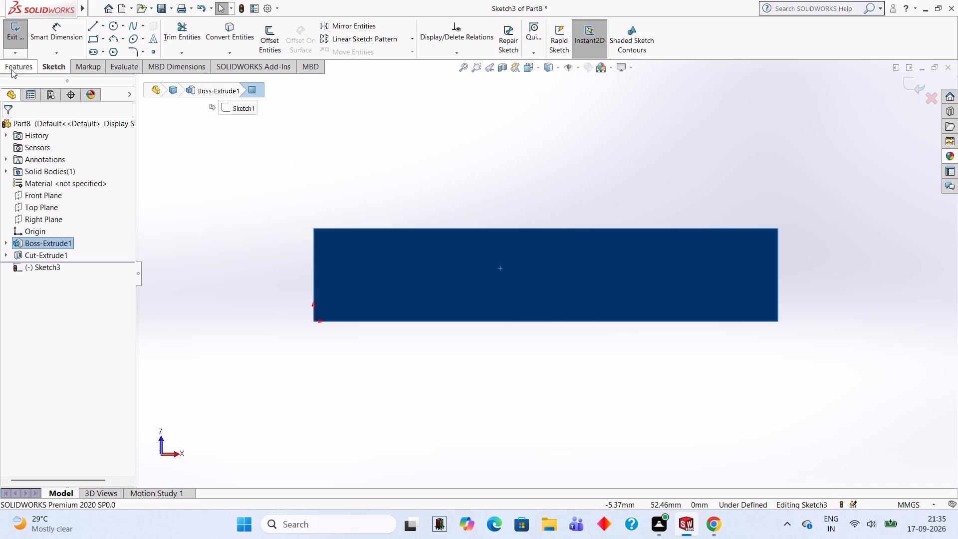
{"action": "left_click", "coordinate": [91, 30]}
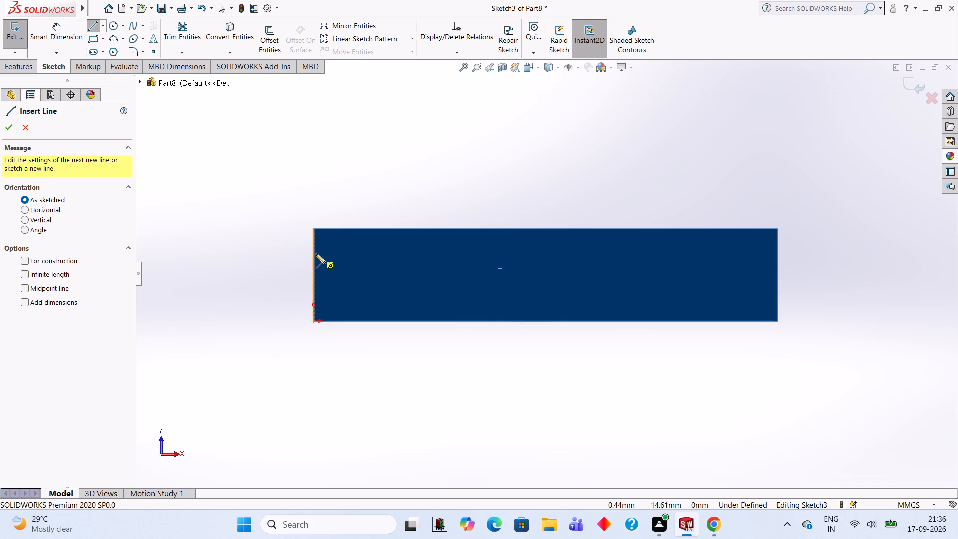
{"action": "left_click", "coordinate": [313, 227]}
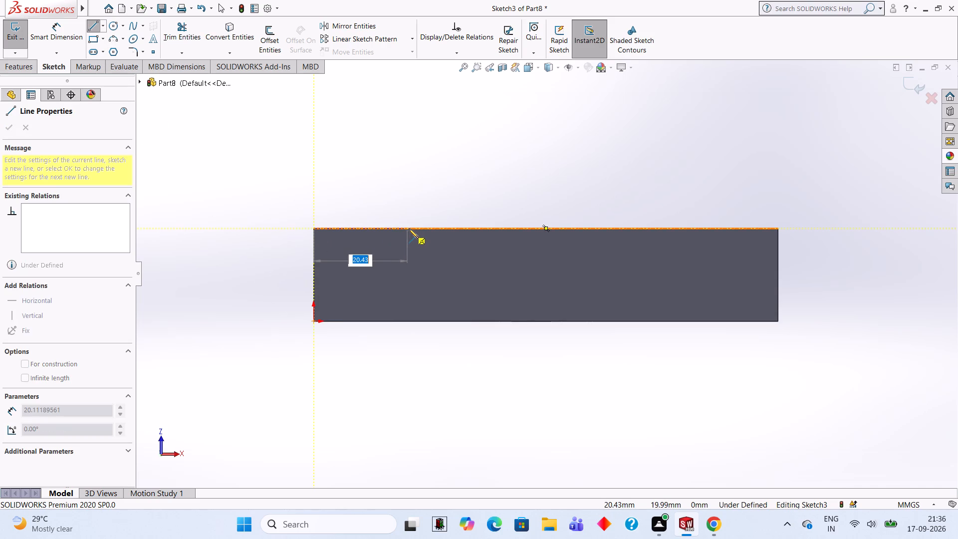
{"action": "type", "text": "20"}
{"action": "key", "text": "Return"}
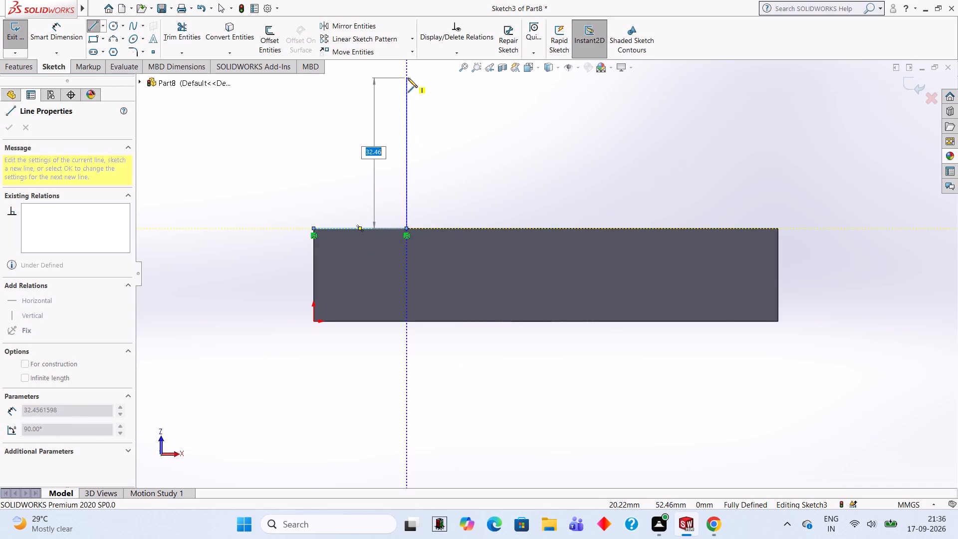
{"action": "type", "text": "20"}
{"action": "key", "text": "Return"}
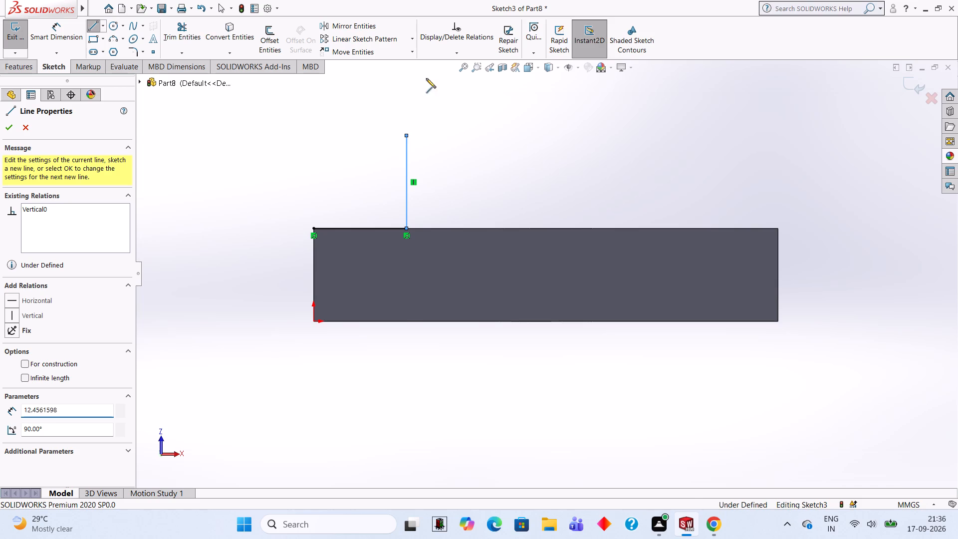
{"action": "type", "text": "10"}
{"action": "key", "text": "Return"}
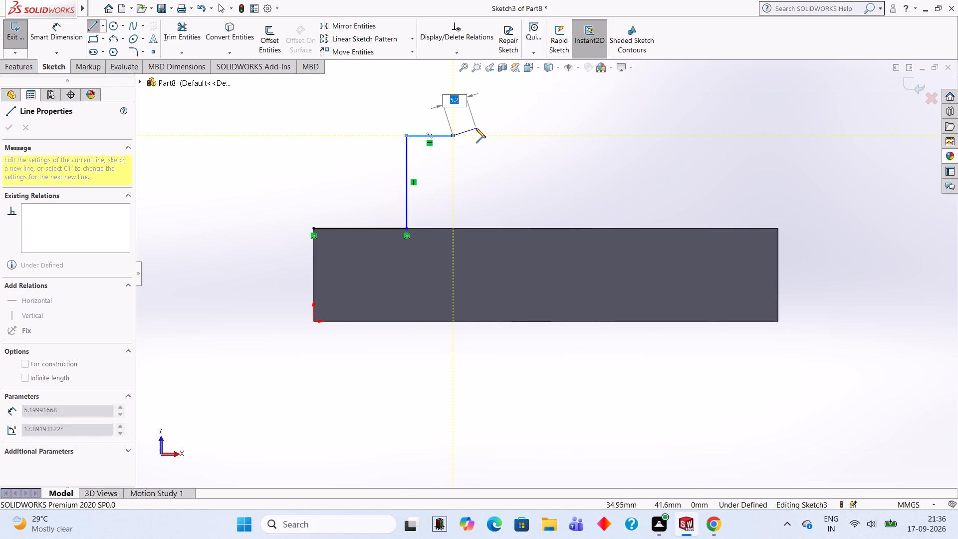
{"action": "key", "text": "Escape"}
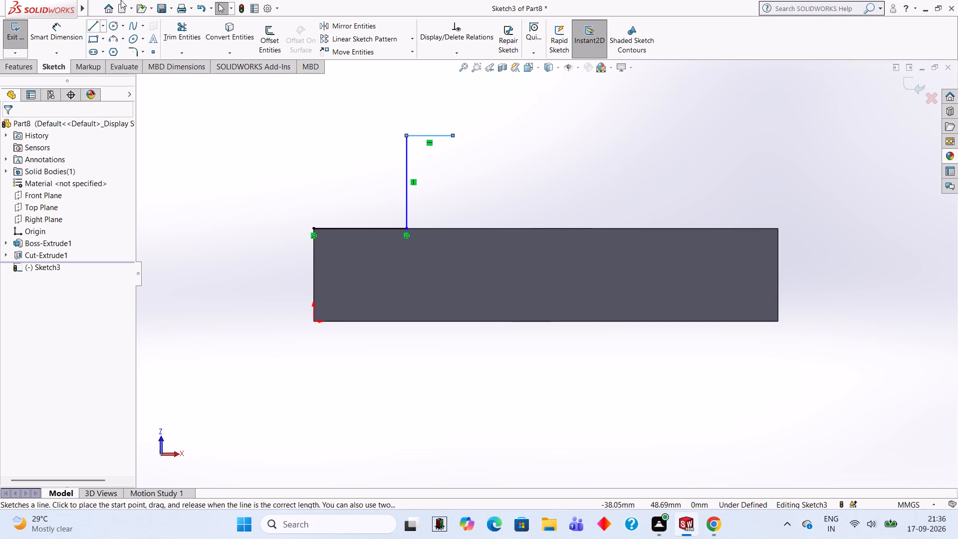
Sketch a 20 mm line along the face's upper edge, running inward from its upper-right corner.
{"action": "left_click", "coordinate": [92, 26]}
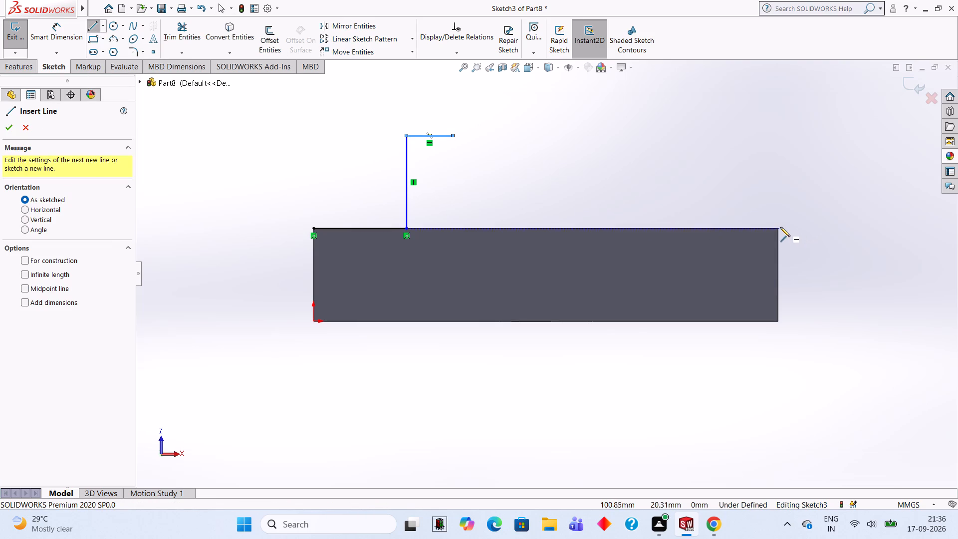
{"action": "left_click", "coordinate": [779, 230]}
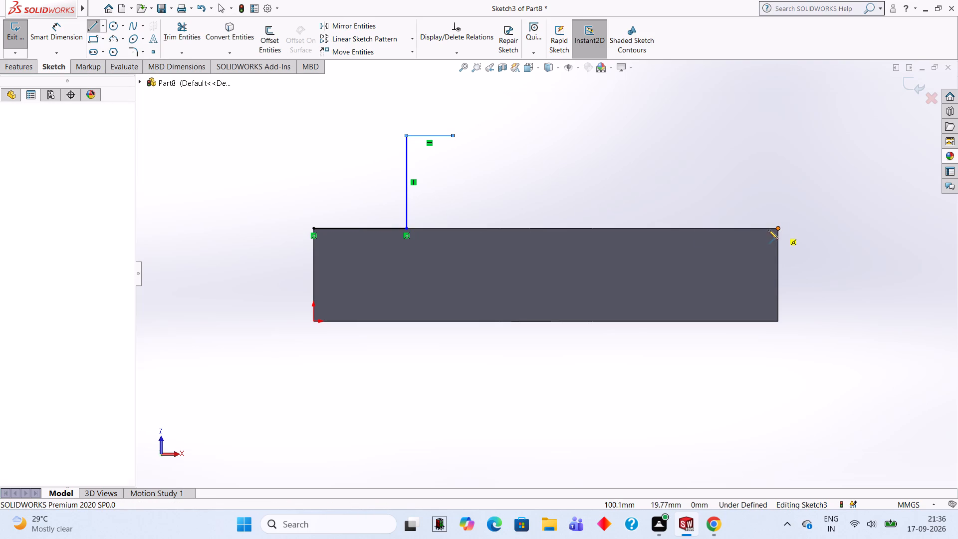
{"action": "type", "text": "20"}
{"action": "key", "text": "Return"}
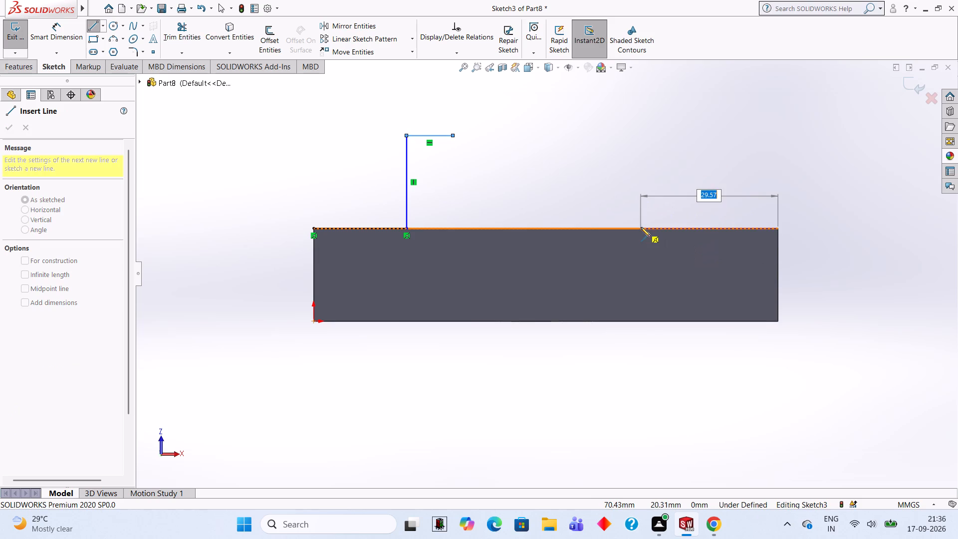
{"action": "type", "text": "20"}
{"action": "key", "text": "Return"}
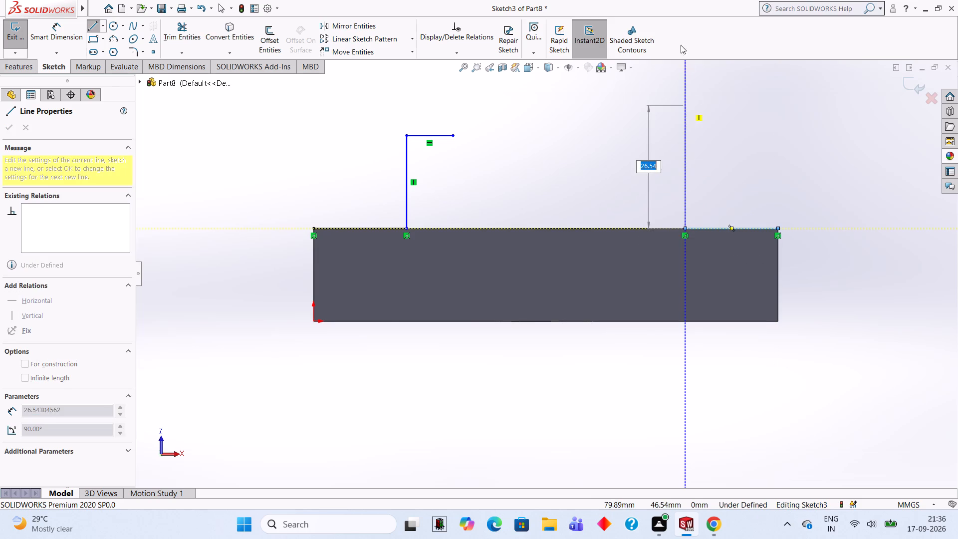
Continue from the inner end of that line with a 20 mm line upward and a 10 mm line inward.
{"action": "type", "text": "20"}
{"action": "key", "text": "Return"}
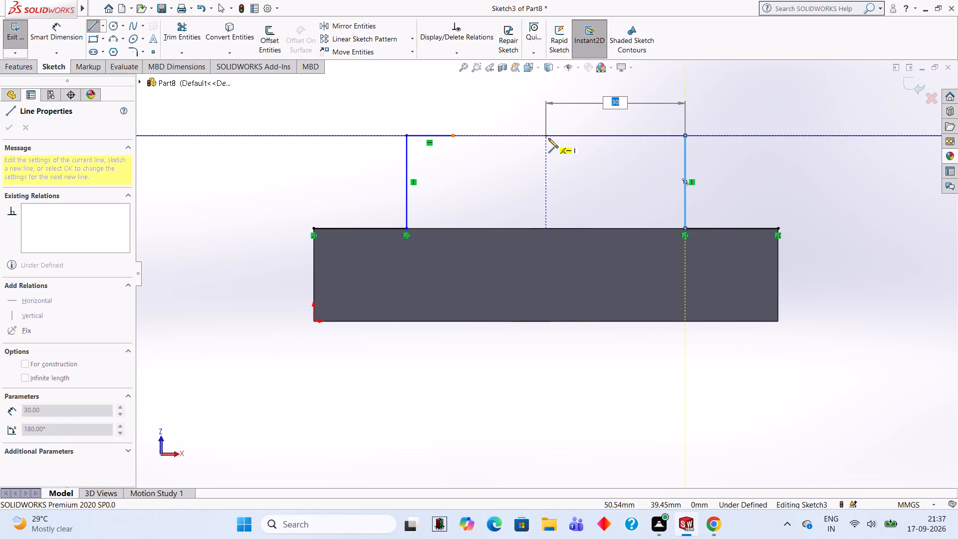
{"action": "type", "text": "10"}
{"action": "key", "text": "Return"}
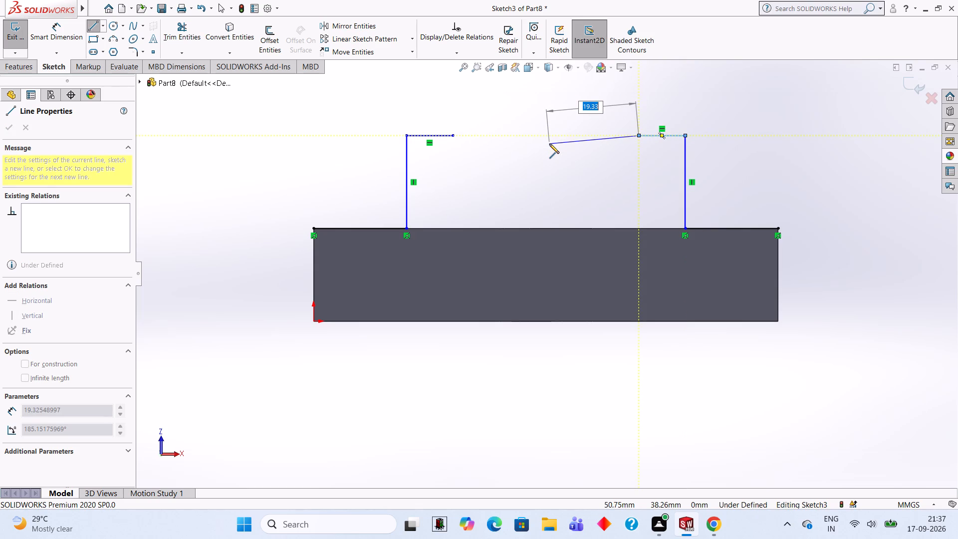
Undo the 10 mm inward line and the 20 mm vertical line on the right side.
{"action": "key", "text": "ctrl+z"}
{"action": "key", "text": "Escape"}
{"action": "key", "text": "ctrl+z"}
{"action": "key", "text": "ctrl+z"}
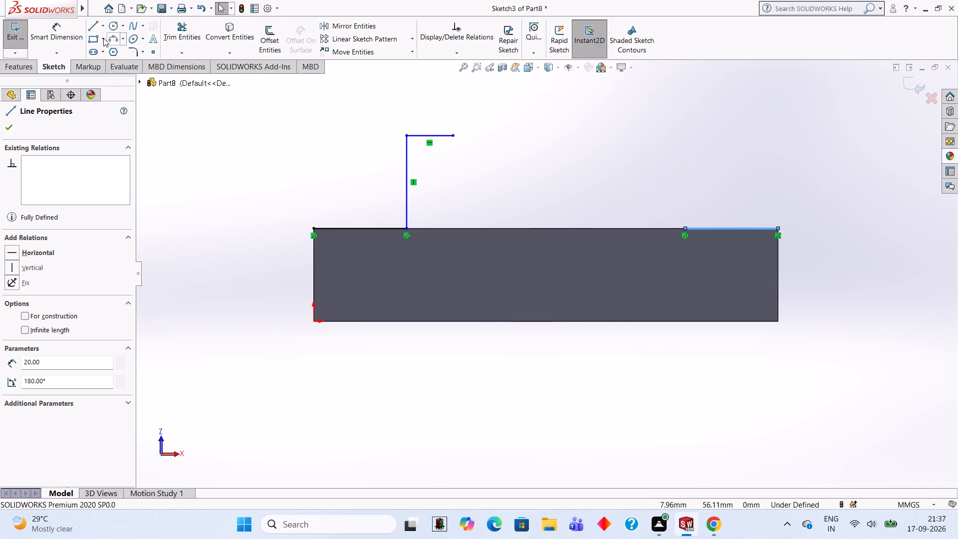
From the inner end of the right edge line, sketch a 20 mm line upward and a 20 mm line inward.
{"action": "left_click", "coordinate": [87, 30]}
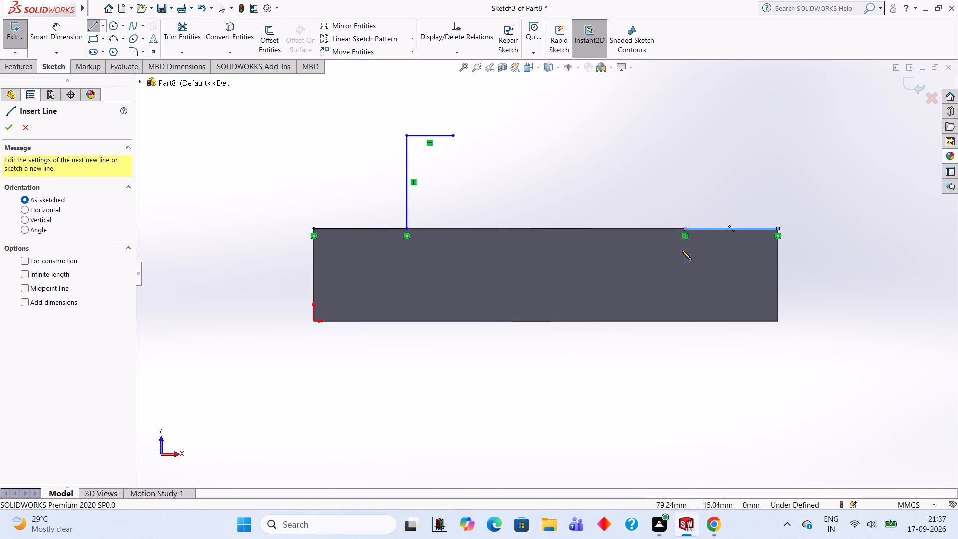
{"action": "left_click", "coordinate": [683, 227]}
{"action": "type", "text": "20"}
{"action": "key", "text": "Return"}
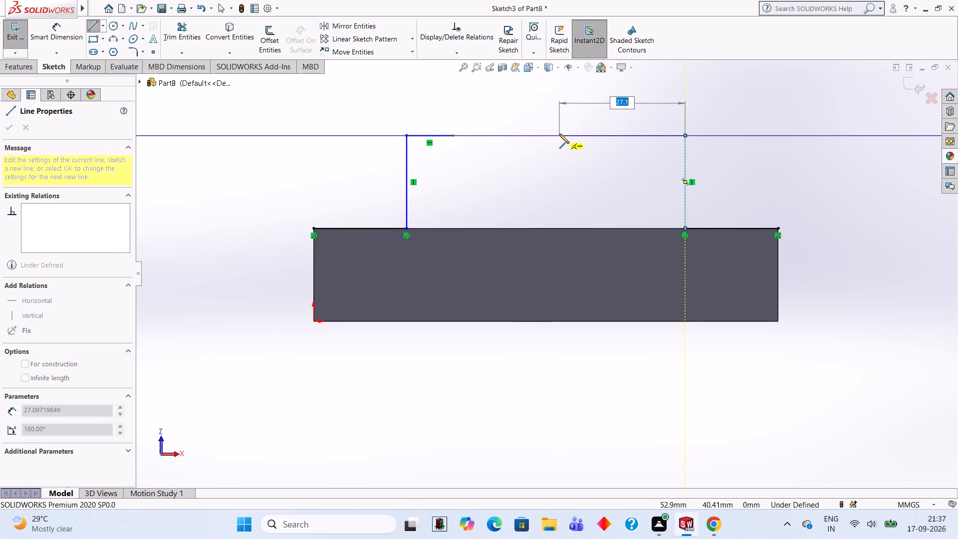
{"action": "type", "text": "20"}
{"action": "key", "text": "Return"}
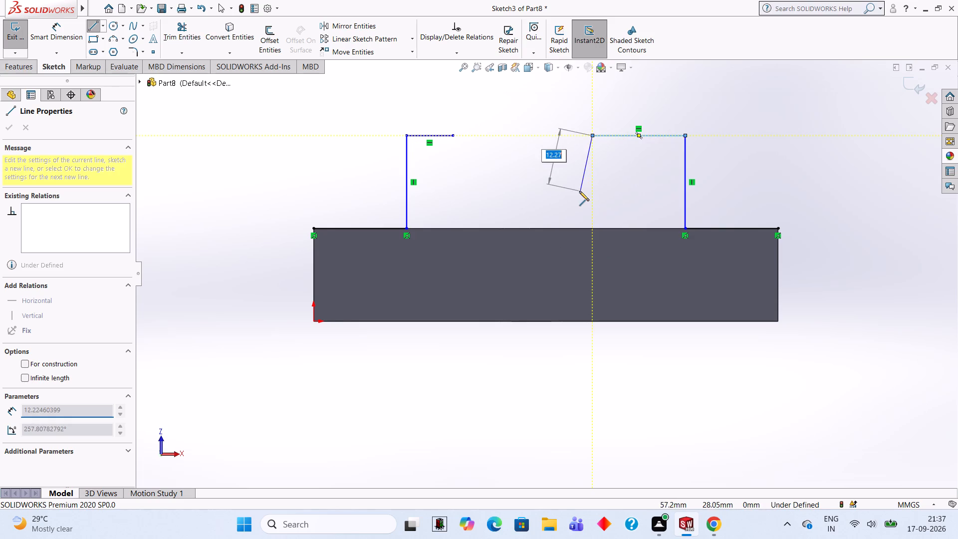
{"action": "key", "text": "Escape"}
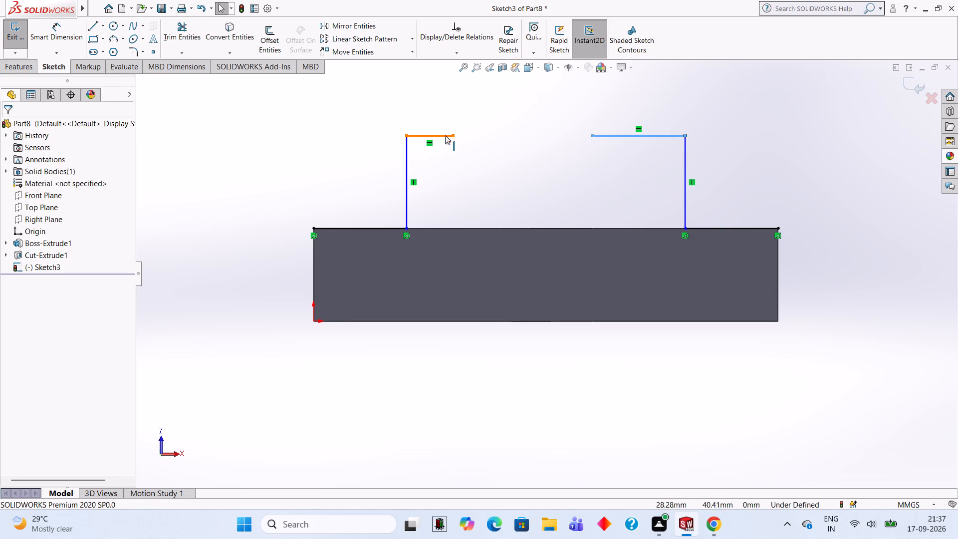
Replace the 10 mm horizontal line atop the left vertical line with a 20 mm horizontal line running inward.
{"action": "left_click", "coordinate": [449, 135]}
{"action": "key", "text": "Delete"}
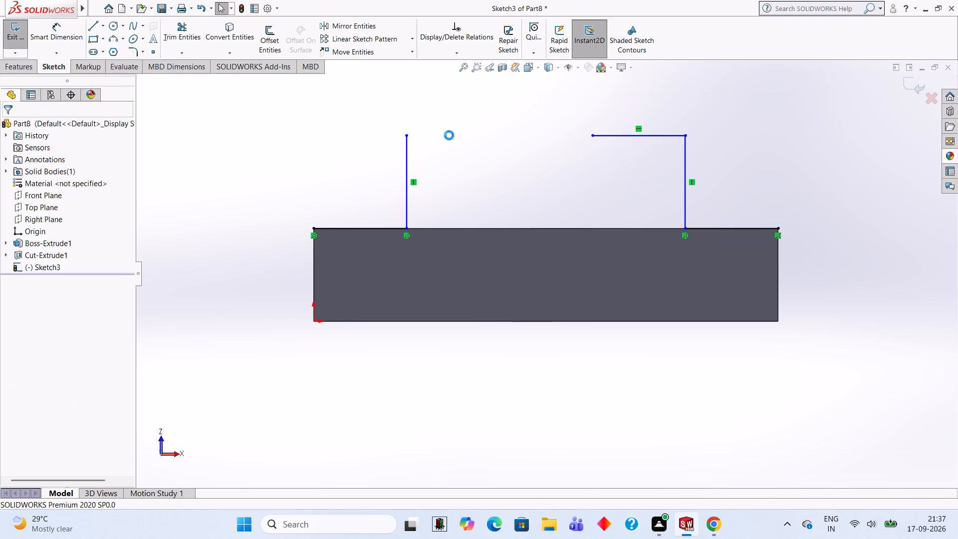
{"action": "left_click", "coordinate": [94, 24]}
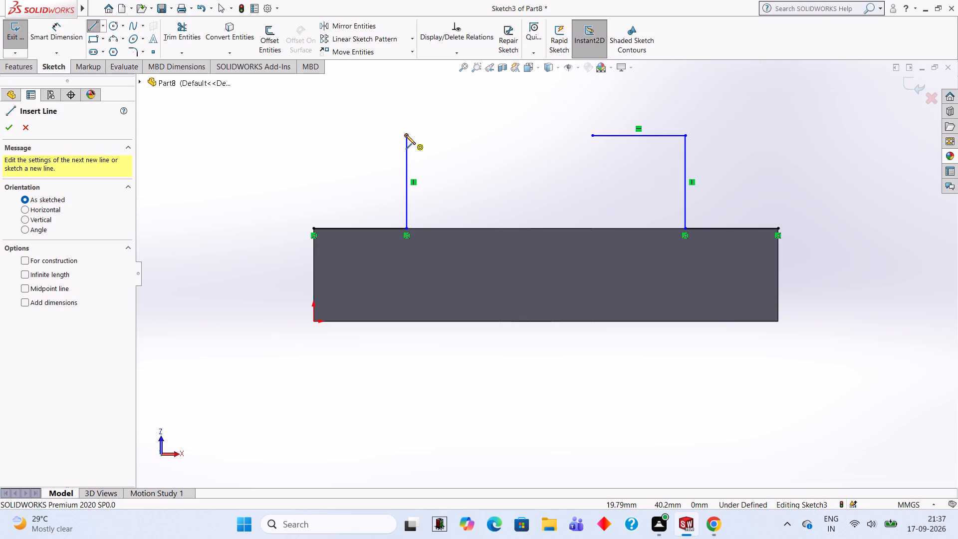
{"action": "left_click", "coordinate": [406, 135]}
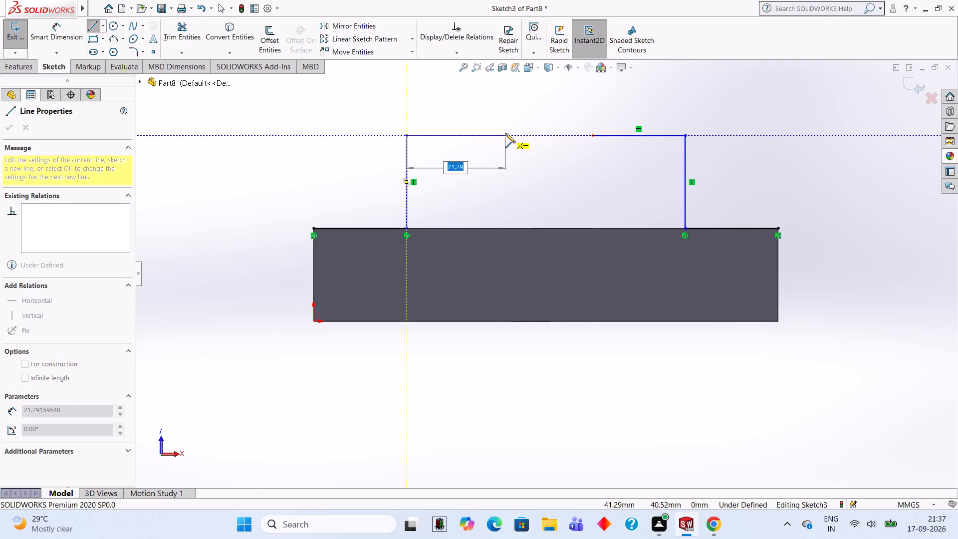
{"action": "type", "text": "20"}
{"action": "key", "text": "Return"}
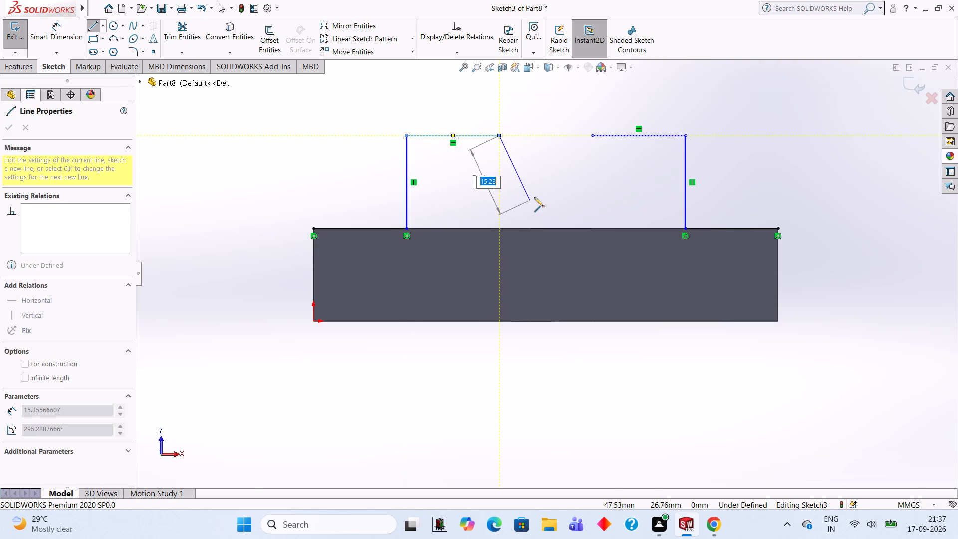
Sketch a 20 mm diameter circle centred in the gap between the inner ends of the two top lines.
{"action": "key", "text": "Escape"}
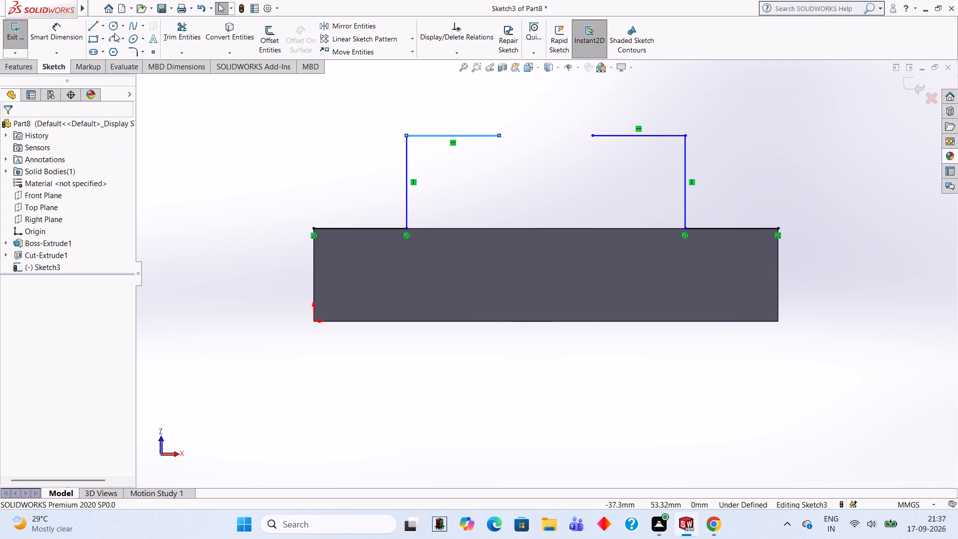
{"action": "left_click", "coordinate": [116, 29]}
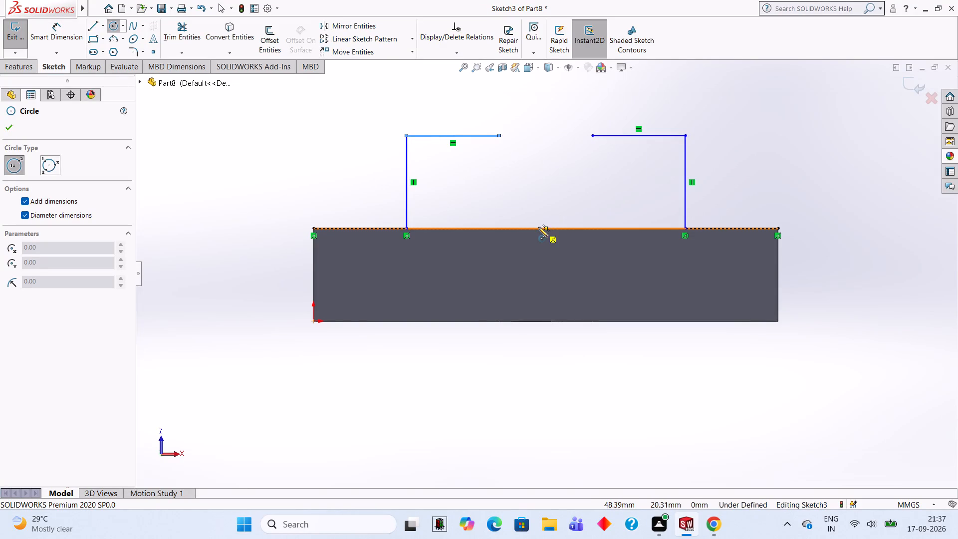
{"action": "left_click", "coordinate": [545, 134]}
{"action": "type", "text": "20"}
{"action": "key", "text": "Return"}
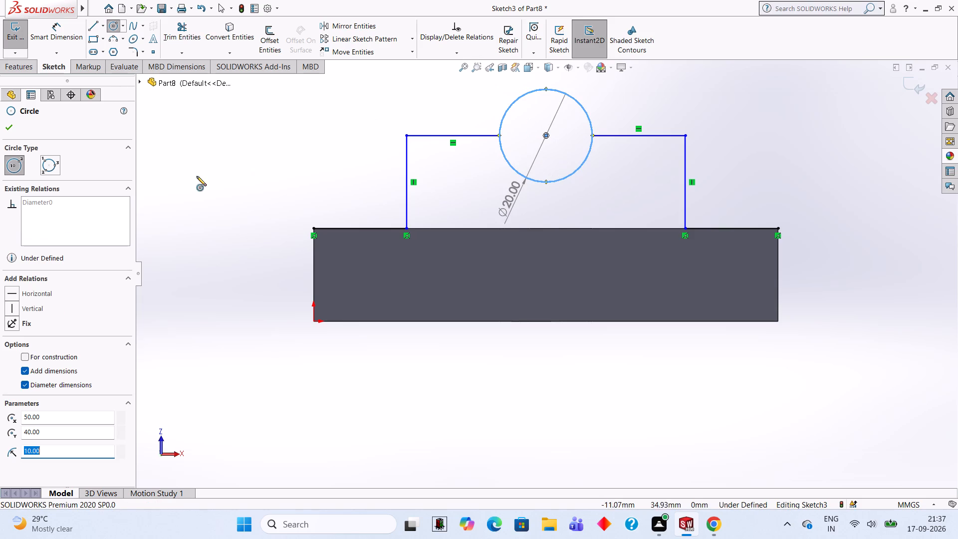
Sketch a 20 mm horizontal line across the circle, joining the inner ends of the two top lines.
{"action": "left_click", "coordinate": [95, 20]}
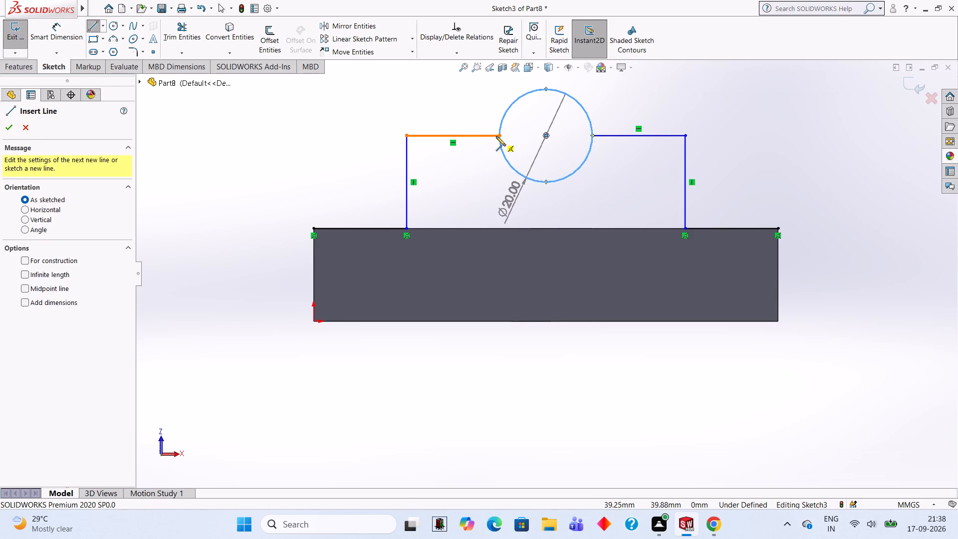
{"action": "left_click", "coordinate": [500, 136]}
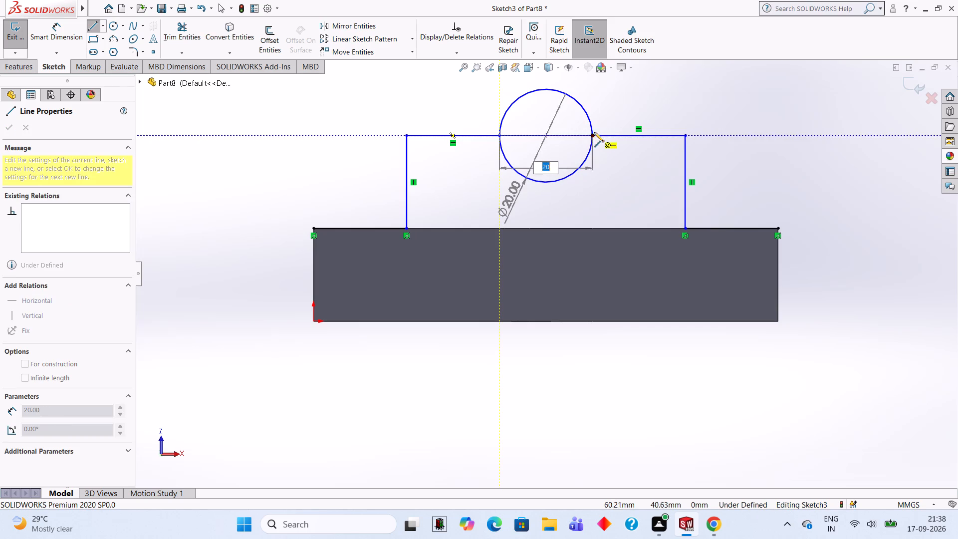
{"action": "left_click", "coordinate": [592, 134]}
{"action": "key", "text": "Escape"}
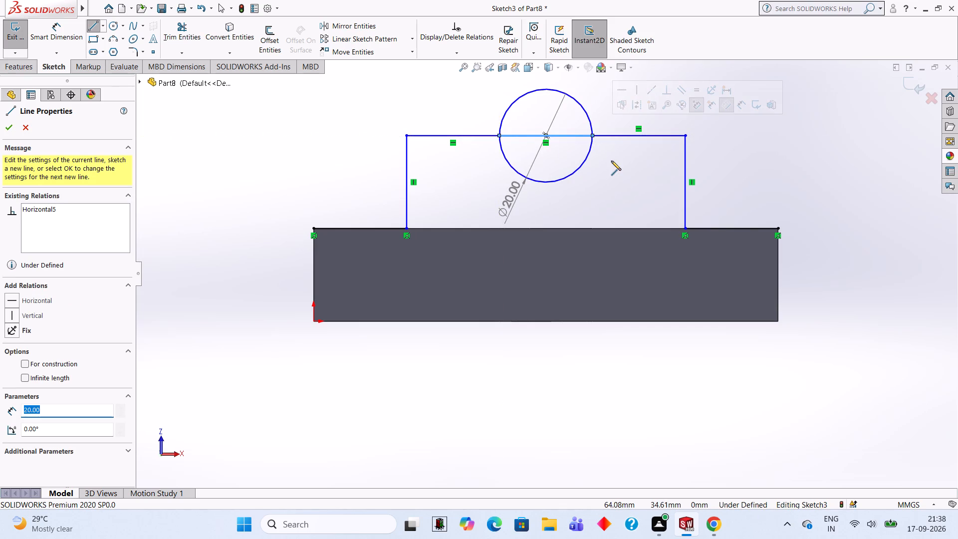
Trim the circle's upper half and the line across it, leaving the lower semicircle as a notch in the profile.
{"action": "left_click", "coordinate": [193, 37]}
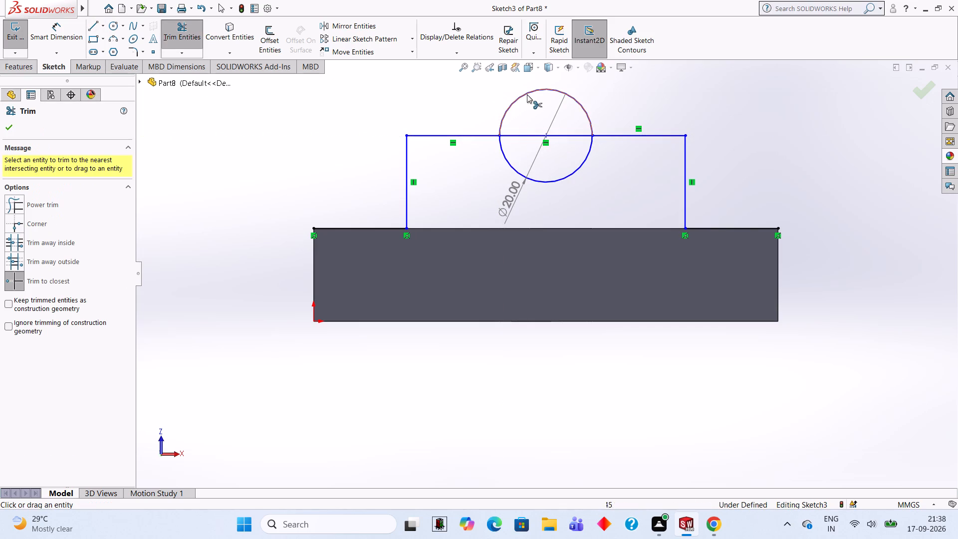
{"action": "left_click", "coordinate": [527, 94]}
{"action": "left_click", "coordinate": [531, 135]}
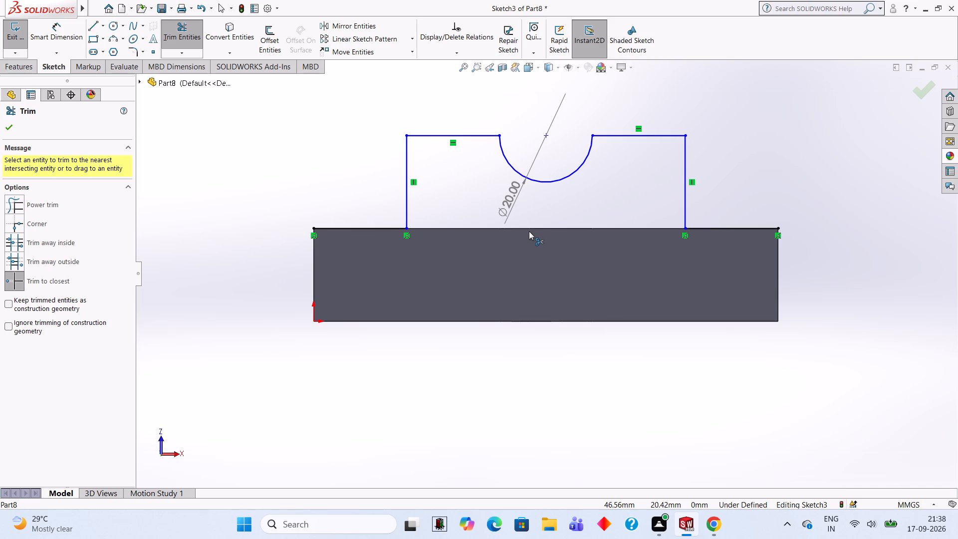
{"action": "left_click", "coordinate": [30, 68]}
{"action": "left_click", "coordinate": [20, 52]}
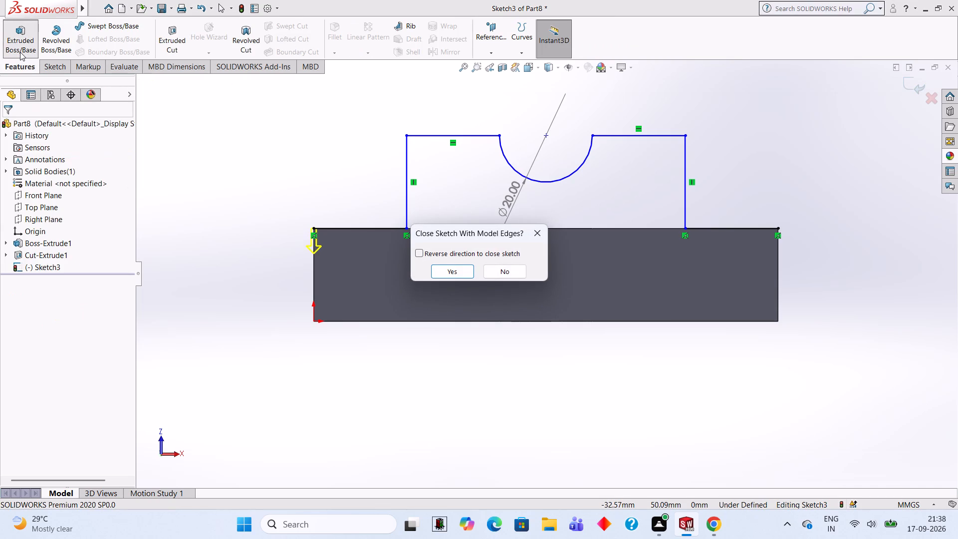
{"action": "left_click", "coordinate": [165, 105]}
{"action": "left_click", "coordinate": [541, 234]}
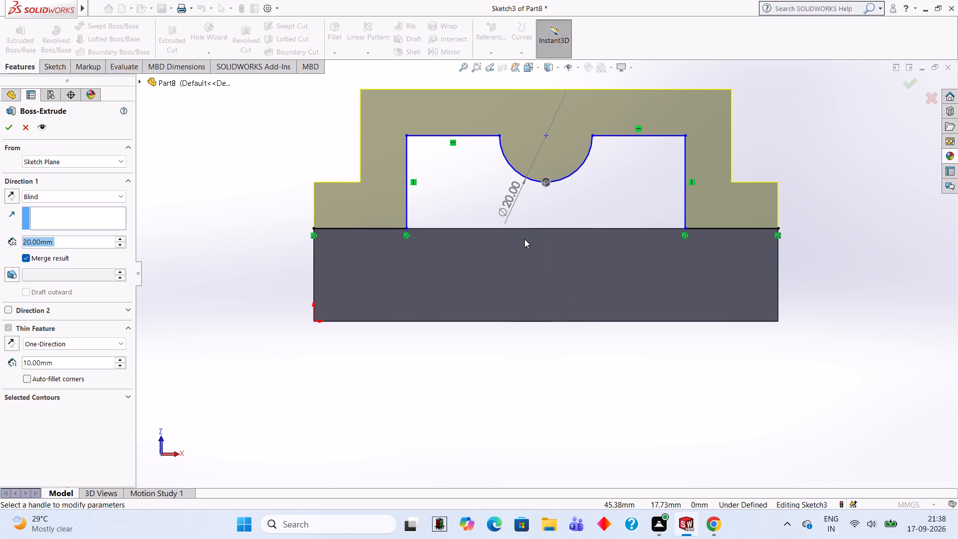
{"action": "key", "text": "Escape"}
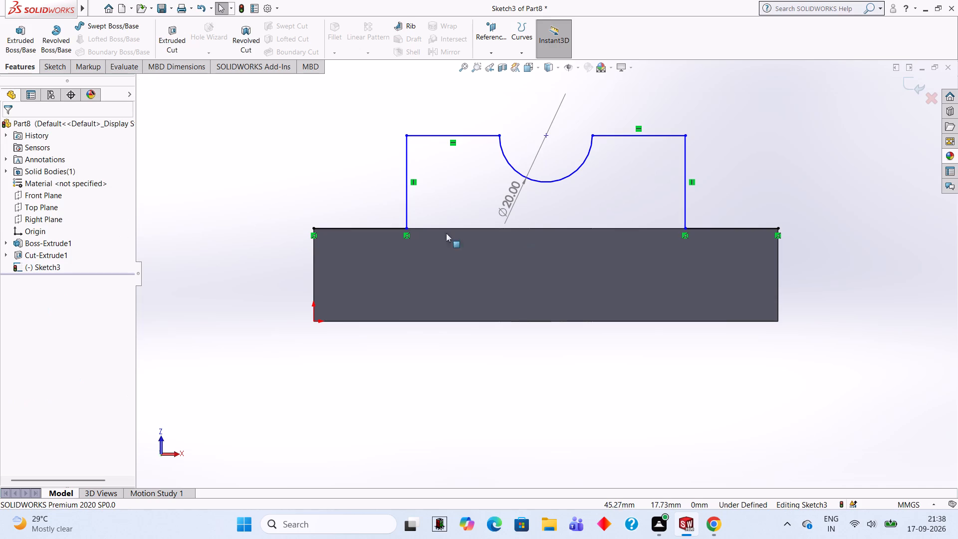
Close the profile with a 60 mm horizontal line along the block's edge between the lower ends of the vertical lines.
{"action": "left_click", "coordinate": [47, 65]}
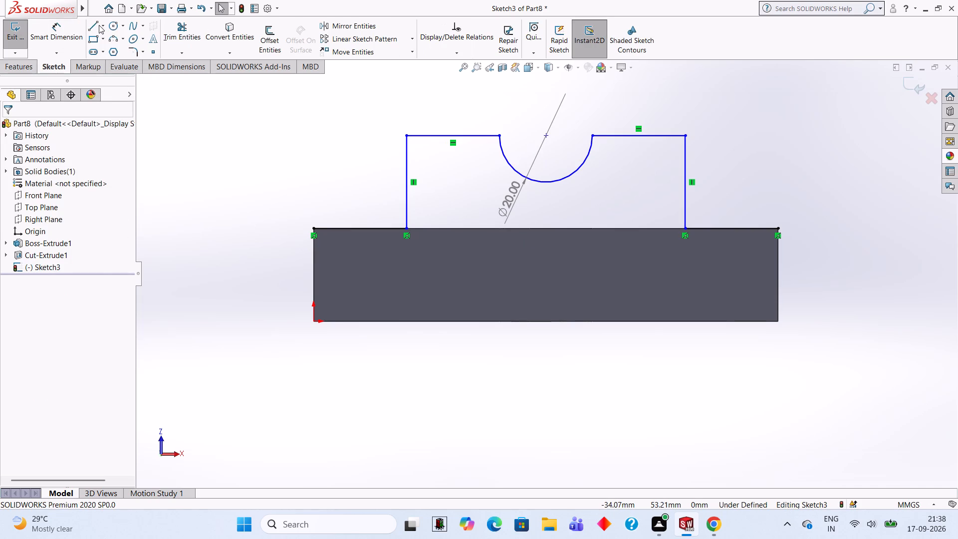
{"action": "left_click", "coordinate": [99, 25]}
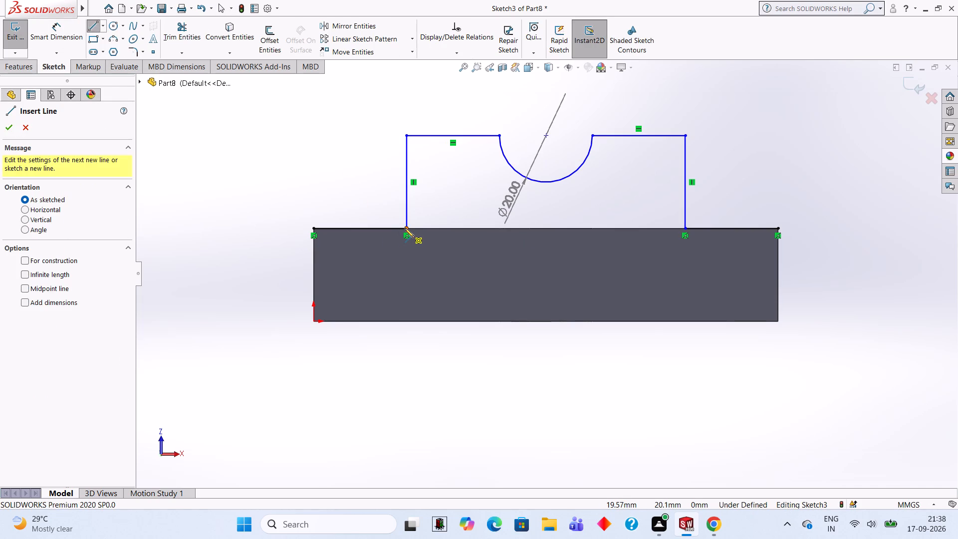
{"action": "left_click", "coordinate": [405, 228]}
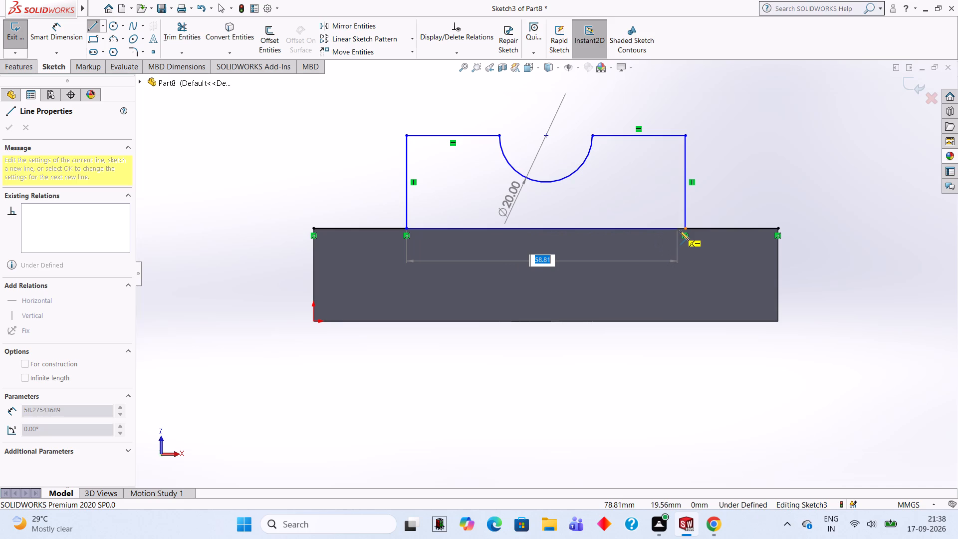
{"action": "left_click", "coordinate": [684, 229]}
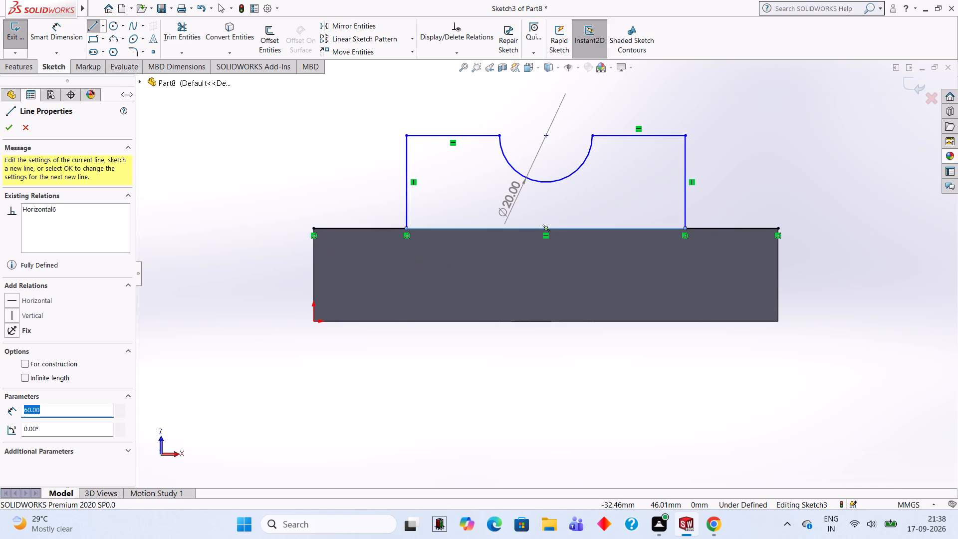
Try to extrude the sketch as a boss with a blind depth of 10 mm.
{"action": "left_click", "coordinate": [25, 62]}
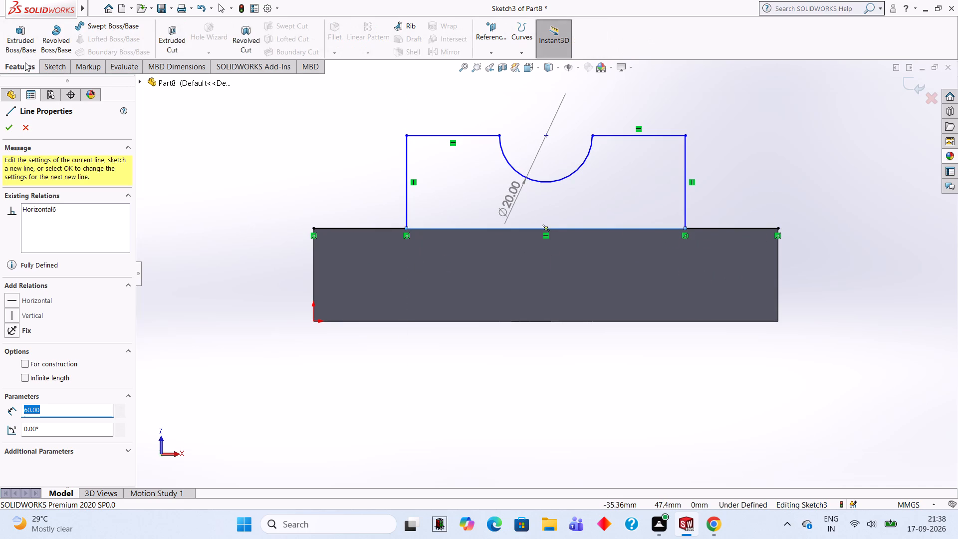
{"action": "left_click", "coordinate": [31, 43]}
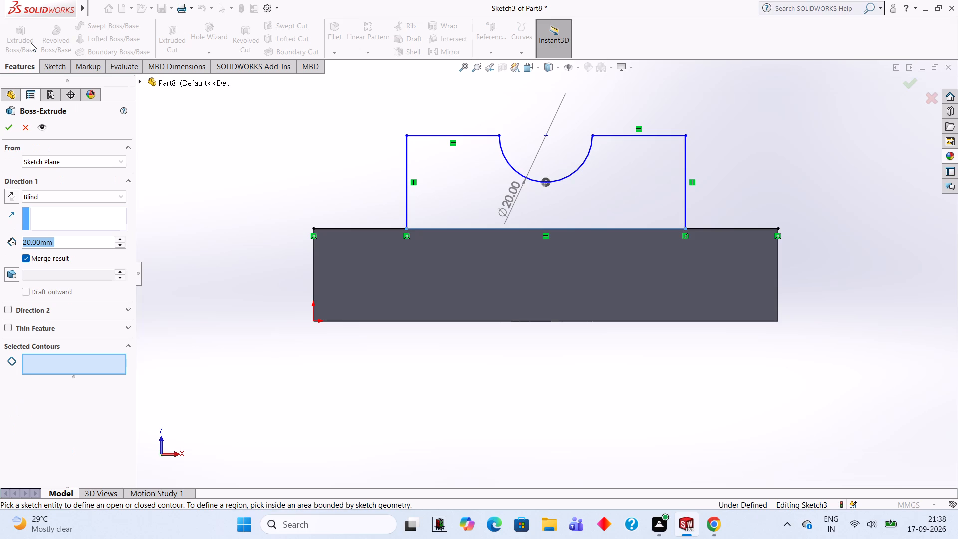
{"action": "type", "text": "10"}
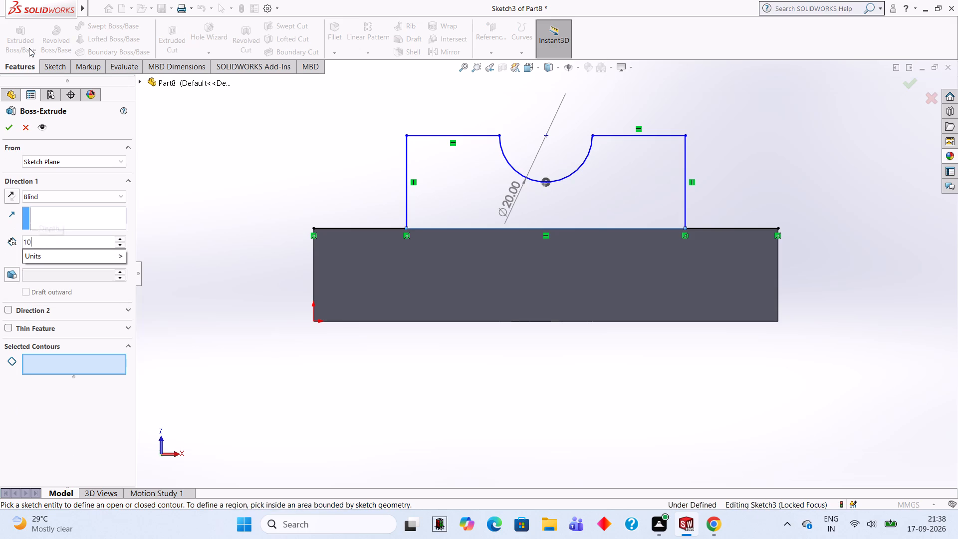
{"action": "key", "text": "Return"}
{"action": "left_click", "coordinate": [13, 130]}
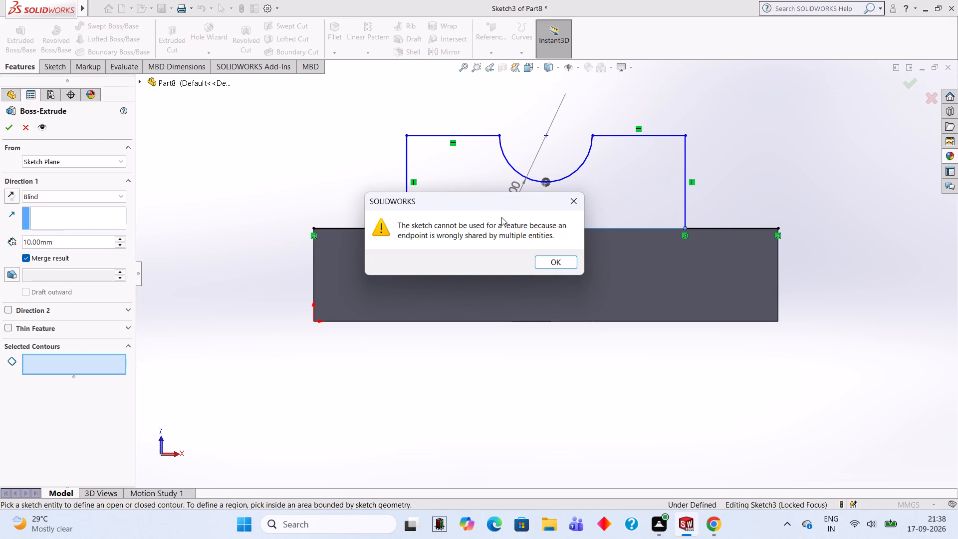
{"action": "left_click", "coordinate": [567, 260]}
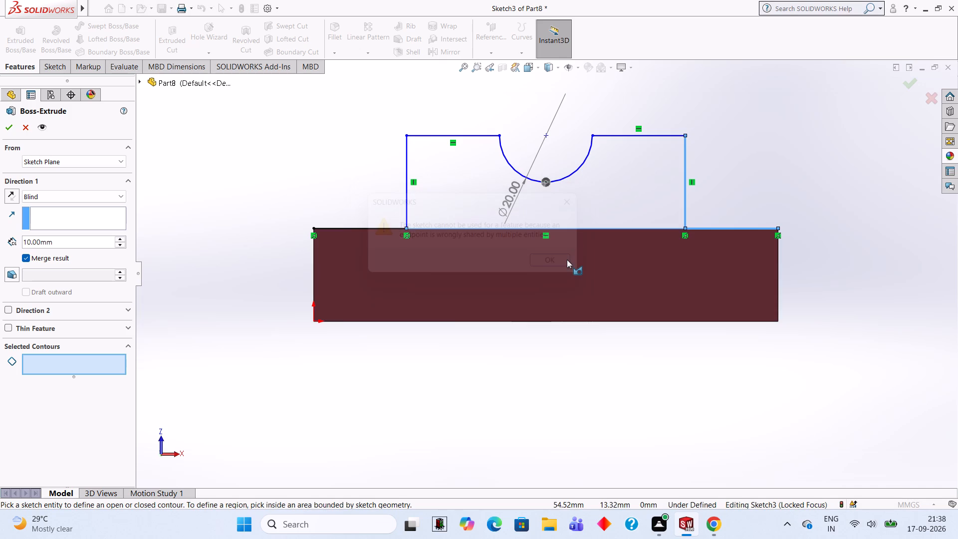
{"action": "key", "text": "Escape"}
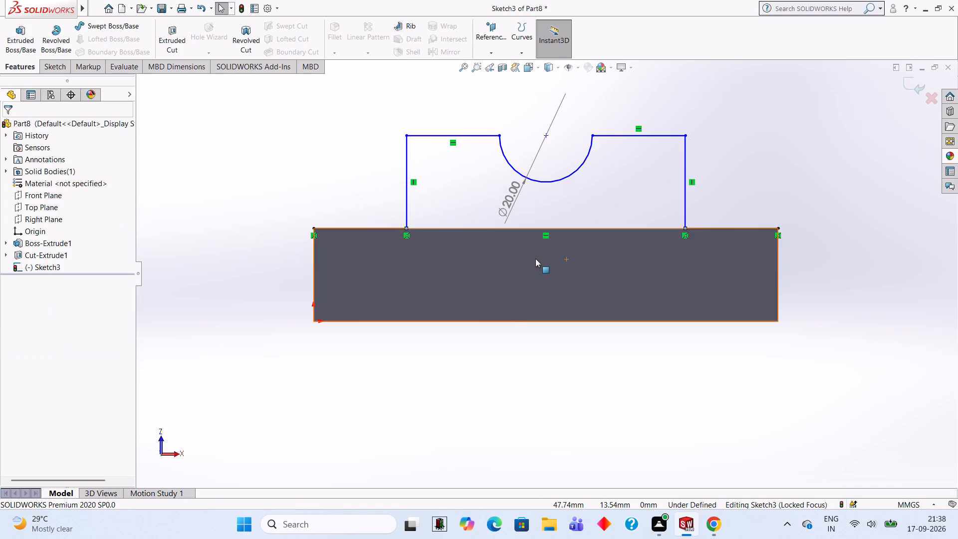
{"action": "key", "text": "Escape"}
Delete the two 20 mm sketch lines lying on the block's edge outside the closed profile.
{"action": "left_click", "coordinate": [369, 227]}
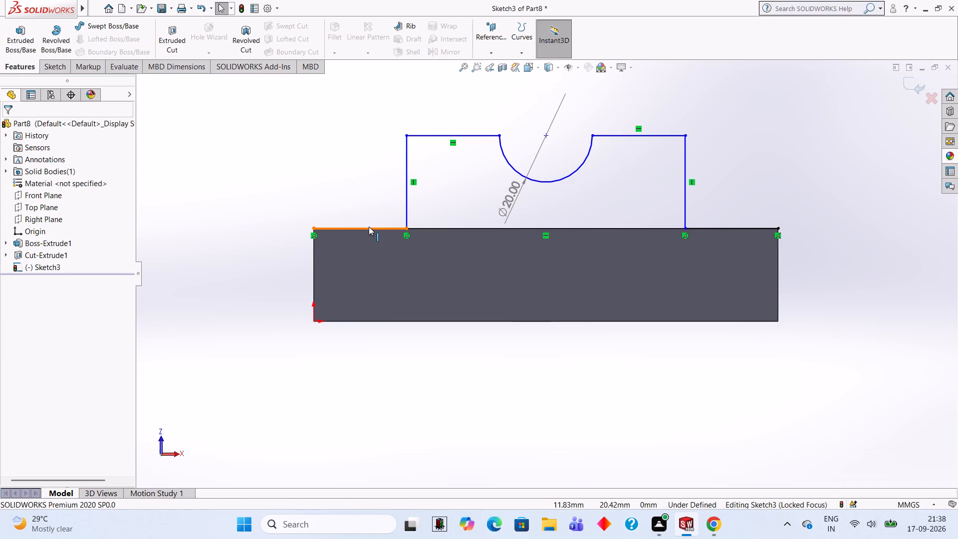
{"action": "key", "text": "Delete"}
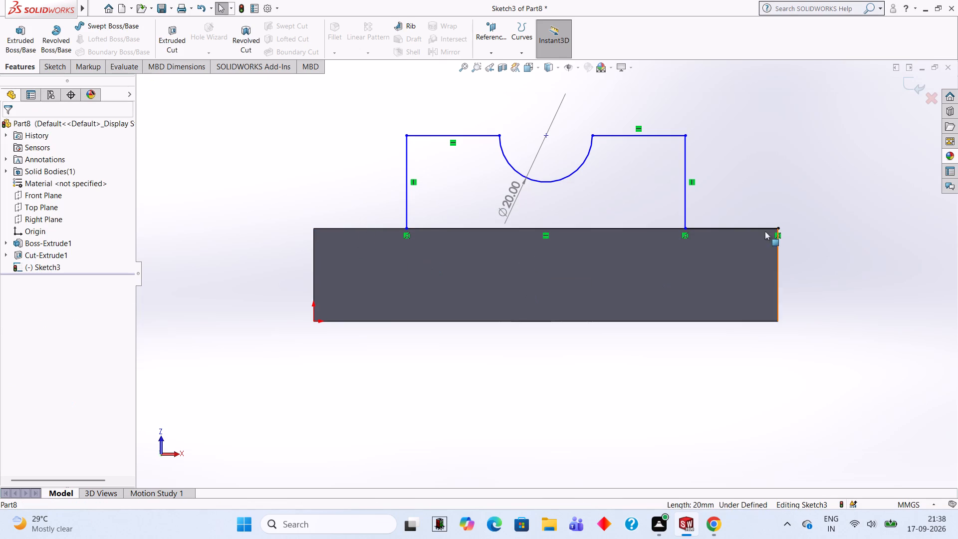
{"action": "left_click", "coordinate": [748, 228]}
{"action": "key", "text": "Delete"}
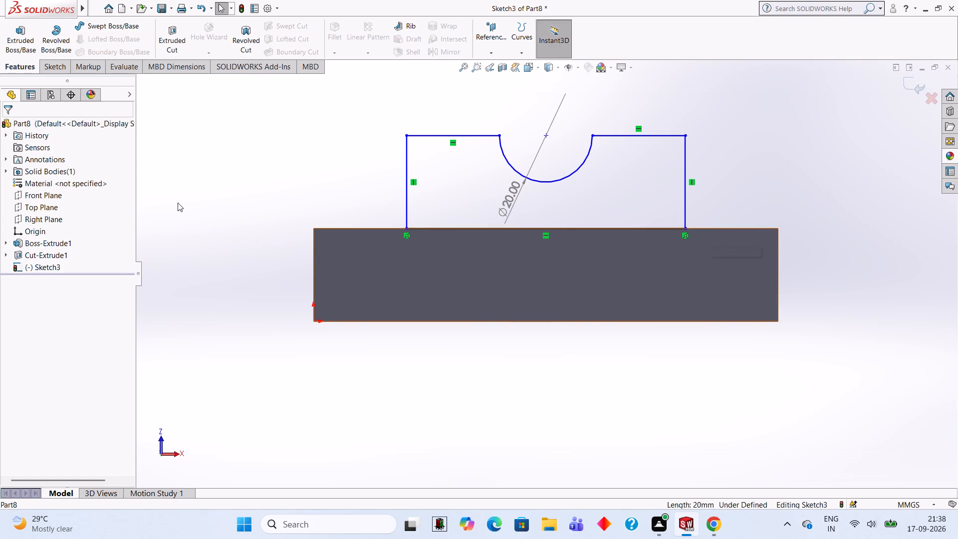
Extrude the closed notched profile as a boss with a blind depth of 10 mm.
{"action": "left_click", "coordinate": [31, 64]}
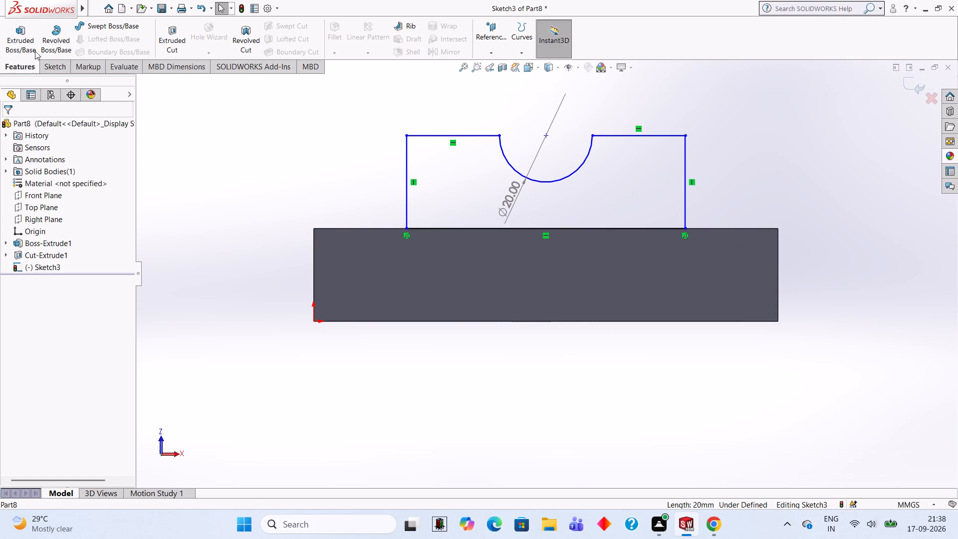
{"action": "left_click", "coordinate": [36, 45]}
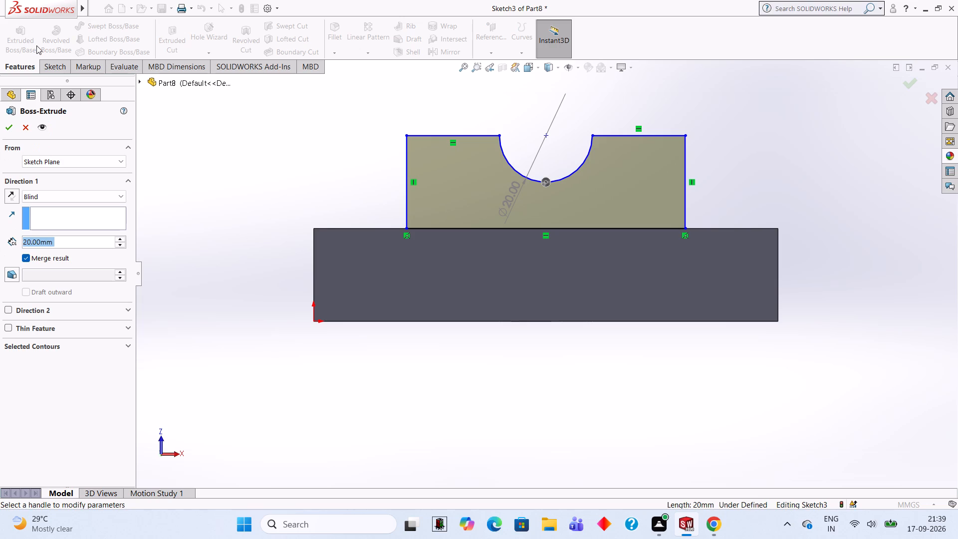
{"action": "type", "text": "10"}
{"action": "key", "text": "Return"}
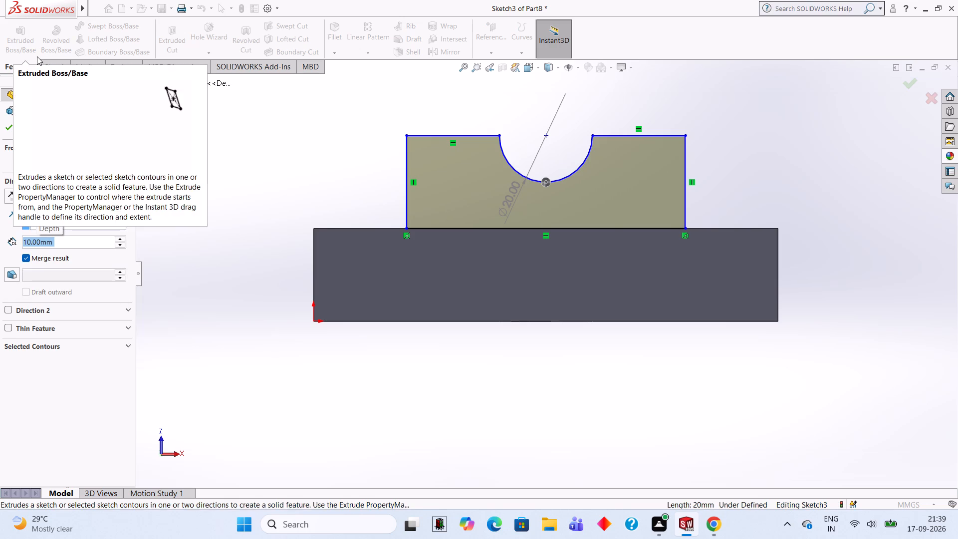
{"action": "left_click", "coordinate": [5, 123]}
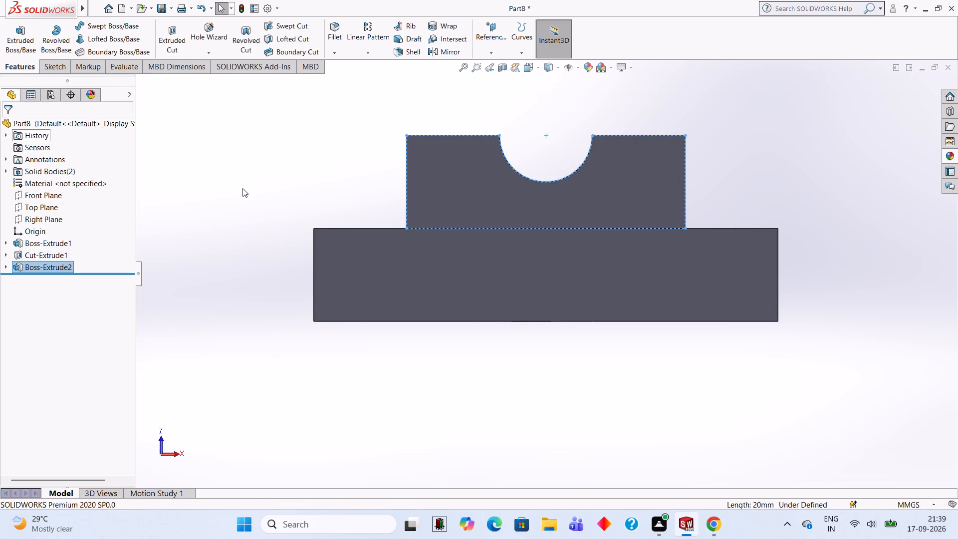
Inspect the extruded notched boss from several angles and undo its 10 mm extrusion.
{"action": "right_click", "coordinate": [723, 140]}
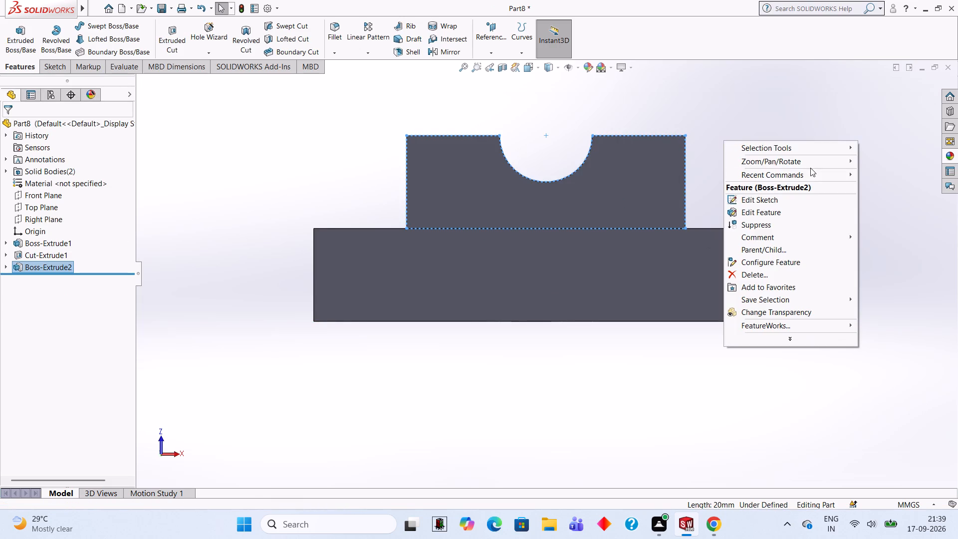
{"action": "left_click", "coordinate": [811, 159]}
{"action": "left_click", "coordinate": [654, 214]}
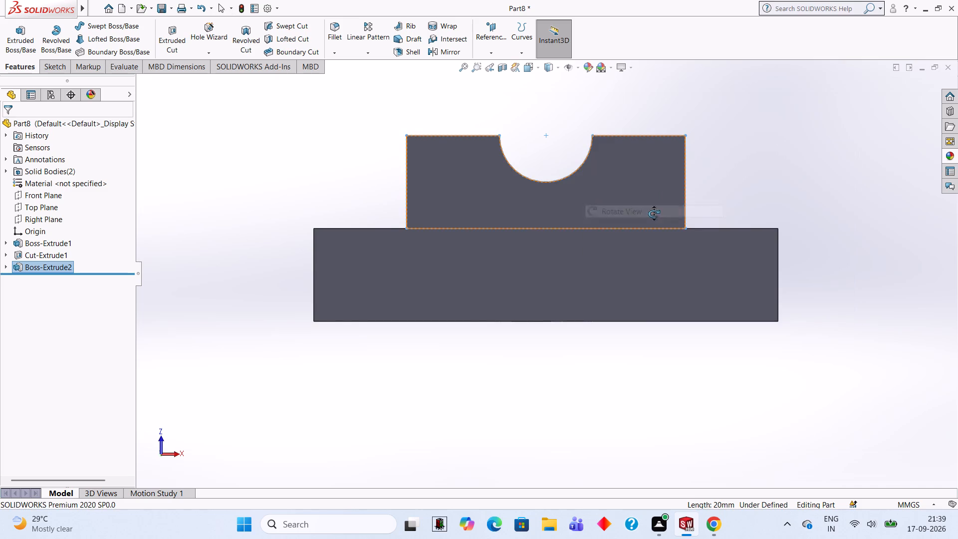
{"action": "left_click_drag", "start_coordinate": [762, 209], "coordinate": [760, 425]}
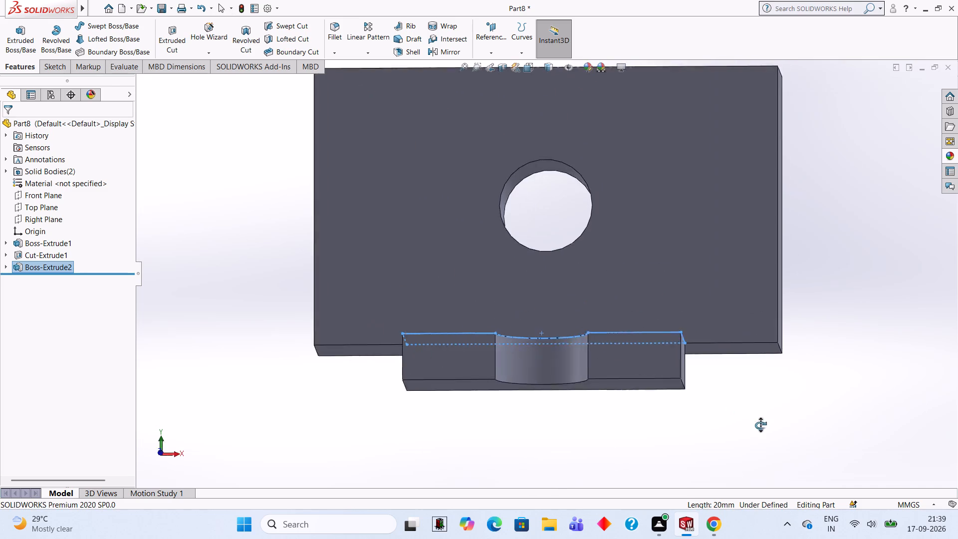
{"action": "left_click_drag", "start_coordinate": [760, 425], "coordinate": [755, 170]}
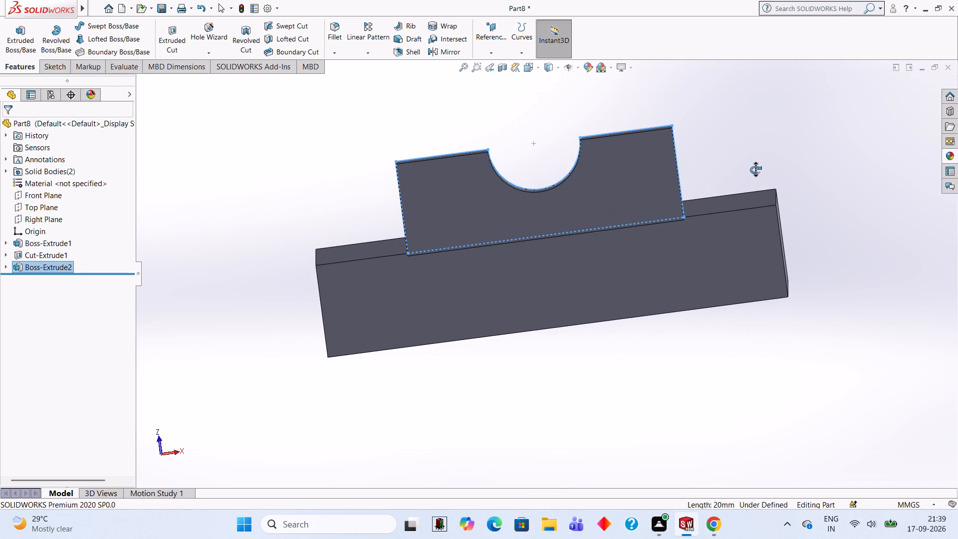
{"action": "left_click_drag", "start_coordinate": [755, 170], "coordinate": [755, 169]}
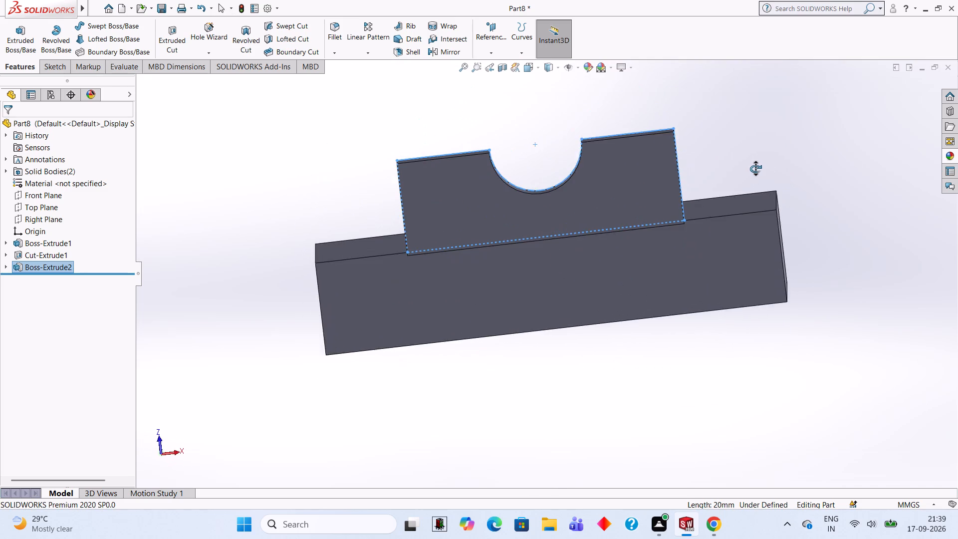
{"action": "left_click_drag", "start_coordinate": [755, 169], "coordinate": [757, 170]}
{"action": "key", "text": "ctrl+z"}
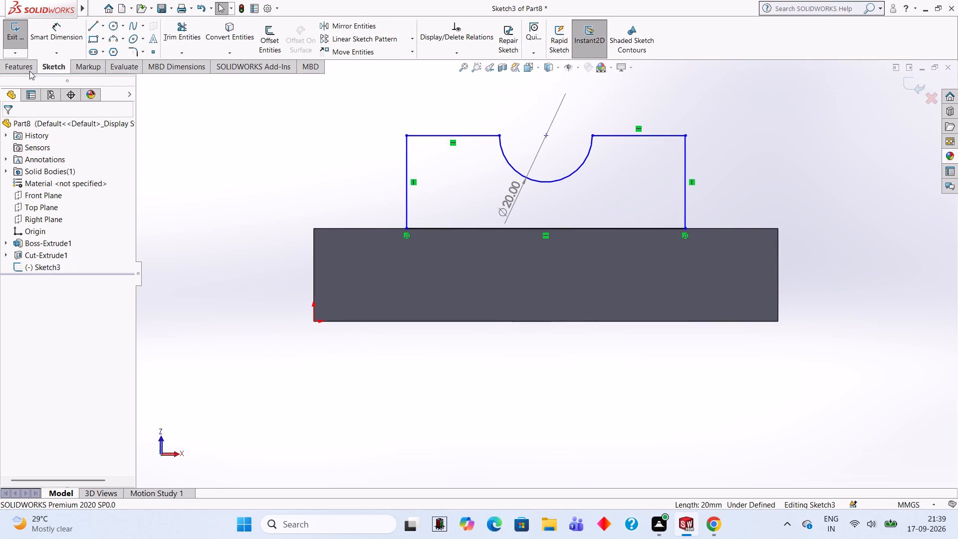
Extrude the closed notched profile as a merged boss with a blind depth of 10 mm in the reversed direction.
{"action": "left_click_drag", "start_coordinate": [23, 65], "coordinate": [28, 67]}
{"action": "left_click", "coordinate": [22, 46]}
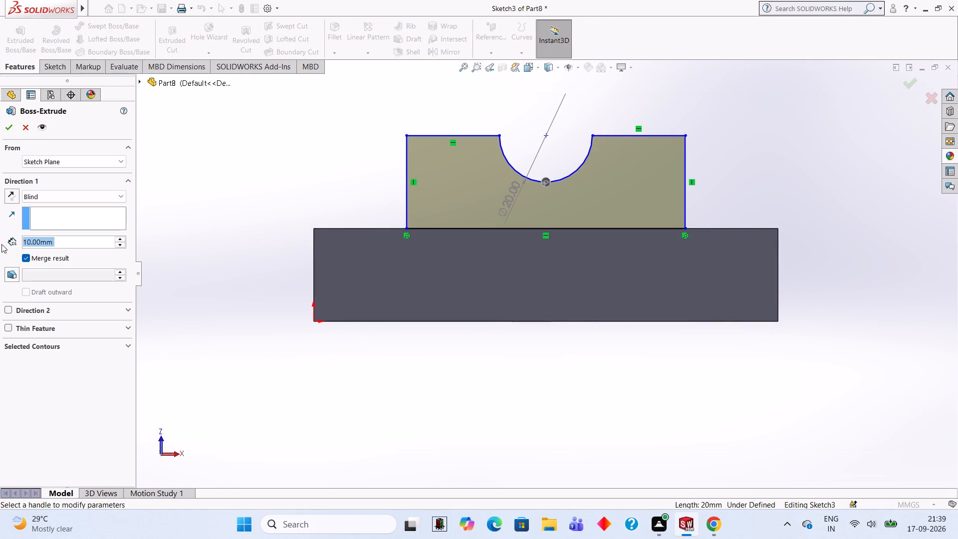
{"action": "left_click", "coordinate": [10, 197]}
{"action": "left_click", "coordinate": [12, 128]}
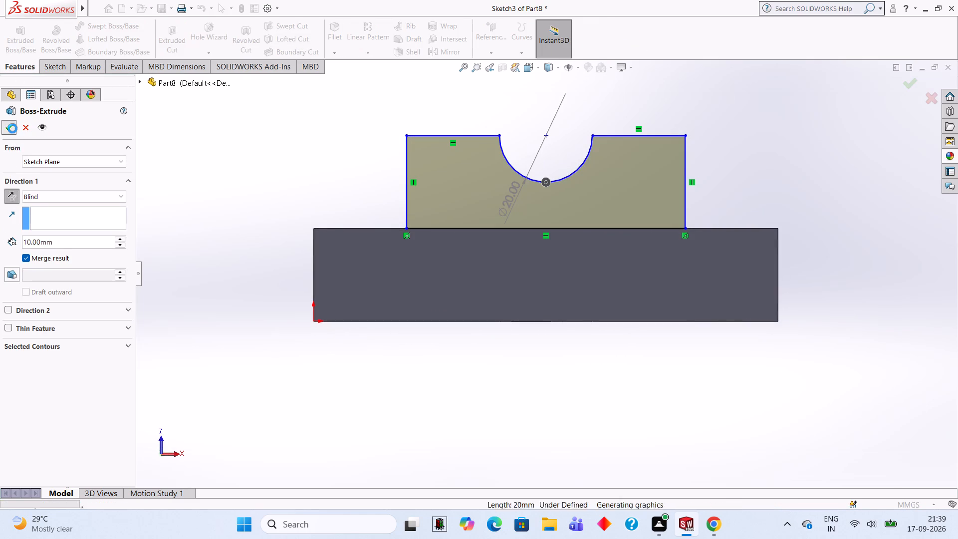
Inspect the re-extruded notched boss and its position against the block from several angles.
{"action": "right_click", "coordinate": [829, 168]}
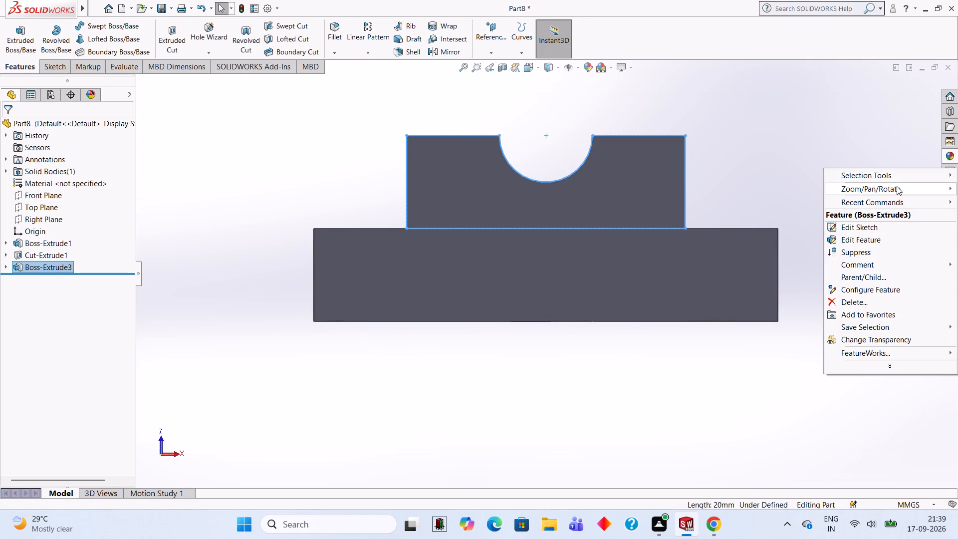
{"action": "left_click", "coordinate": [897, 185]}
{"action": "left_click", "coordinate": [801, 134]}
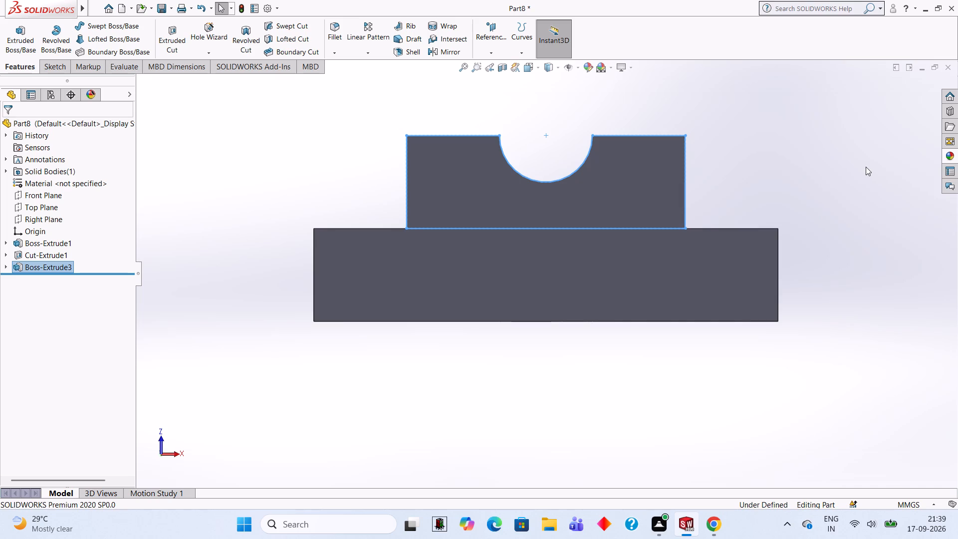
{"action": "middle_click_drag", "start_coordinate": [866, 167], "coordinate": [747, 480]}
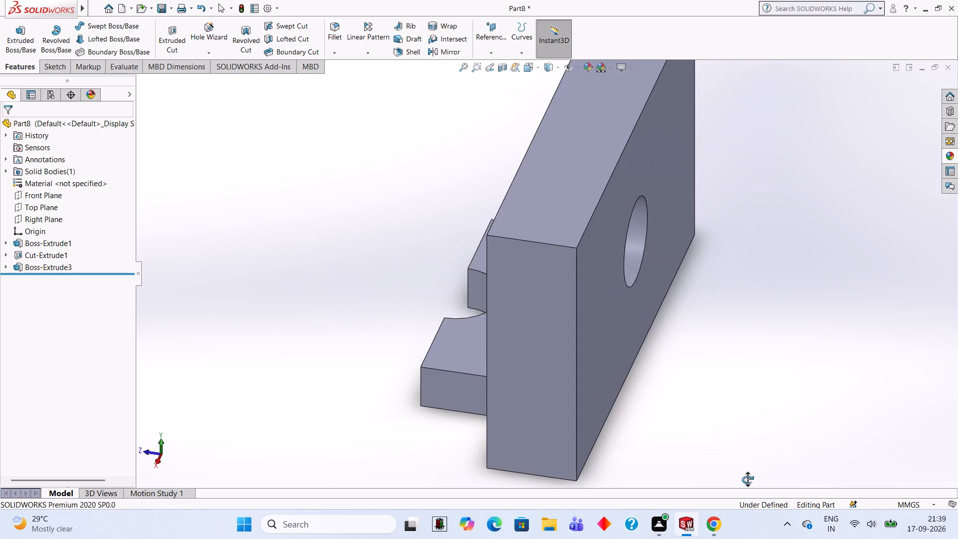
{"action": "middle_click_drag", "start_coordinate": [747, 480], "coordinate": [747, 476]}
{"action": "middle_click_drag", "start_coordinate": [721, 175], "coordinate": [576, 380]}
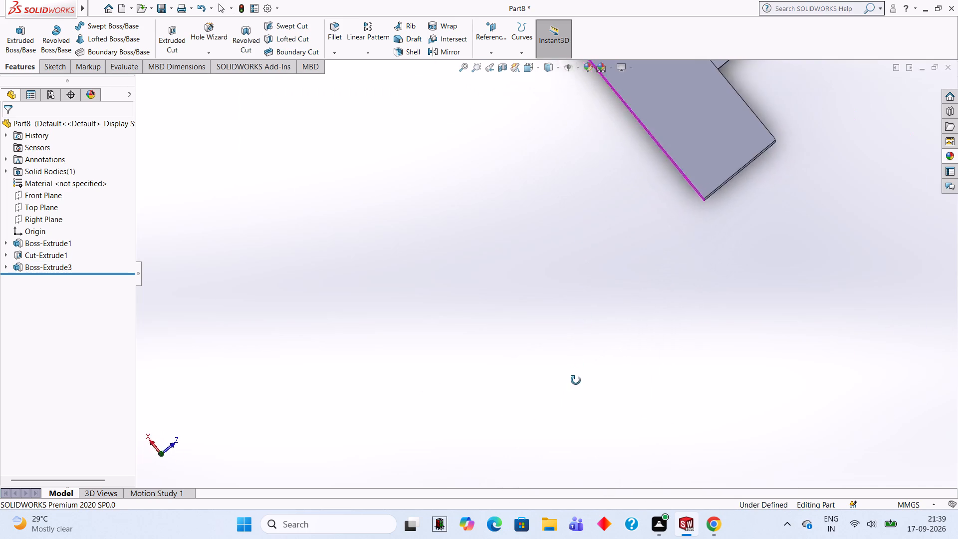
{"action": "middle_click_drag", "start_coordinate": [576, 380], "coordinate": [578, 371]}
{"action": "middle_click_drag", "start_coordinate": [598, 171], "coordinate": [503, 94]}
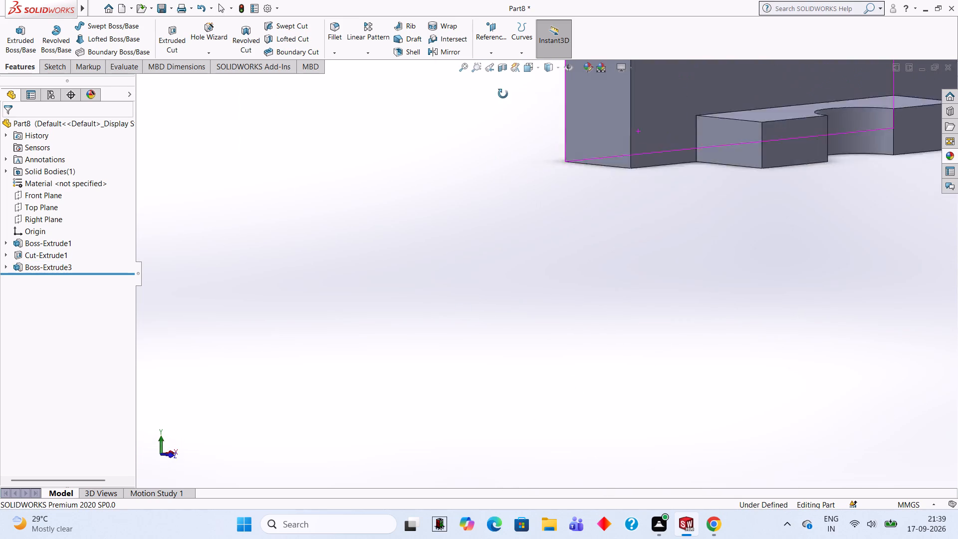
{"action": "middle_click_drag", "start_coordinate": [503, 94], "coordinate": [503, 92]}
{"action": "middle_click_drag", "start_coordinate": [676, 198], "coordinate": [589, 60]}
{"action": "middle_click_drag", "start_coordinate": [625, 223], "coordinate": [636, 105]}
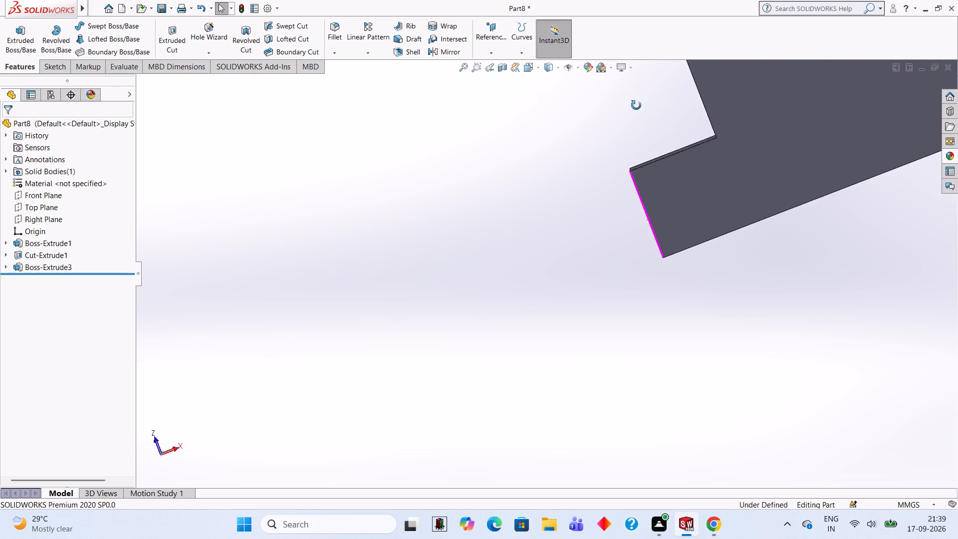
{"action": "middle_click_drag", "start_coordinate": [636, 105], "coordinate": [662, 57]}
{"action": "middle_click_drag", "start_coordinate": [530, 163], "coordinate": [380, 263]}
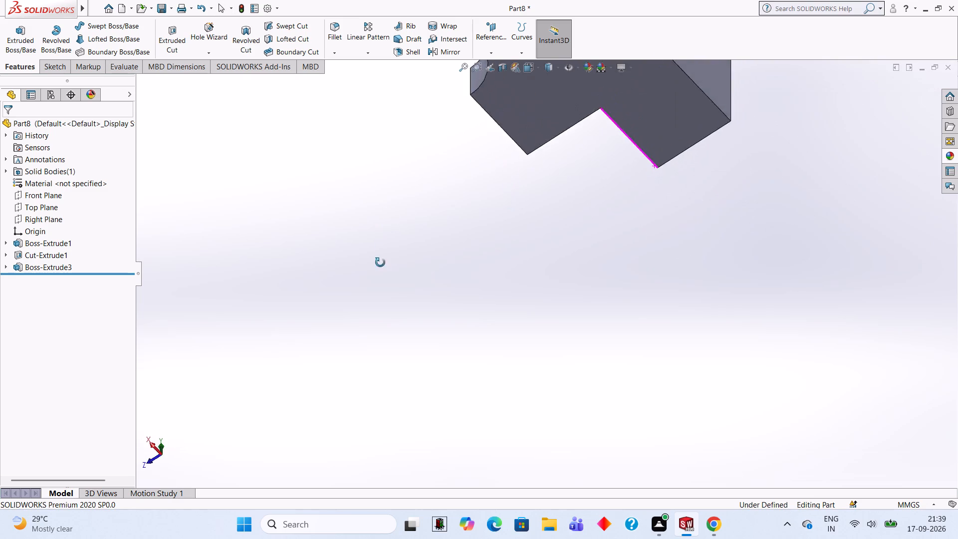
{"action": "middle_click_drag", "start_coordinate": [380, 263], "coordinate": [364, 315]}
{"action": "middle_click_drag", "start_coordinate": [507, 124], "coordinate": [473, 308]}
{"action": "middle_click_drag", "start_coordinate": [614, 158], "coordinate": [504, 231]}
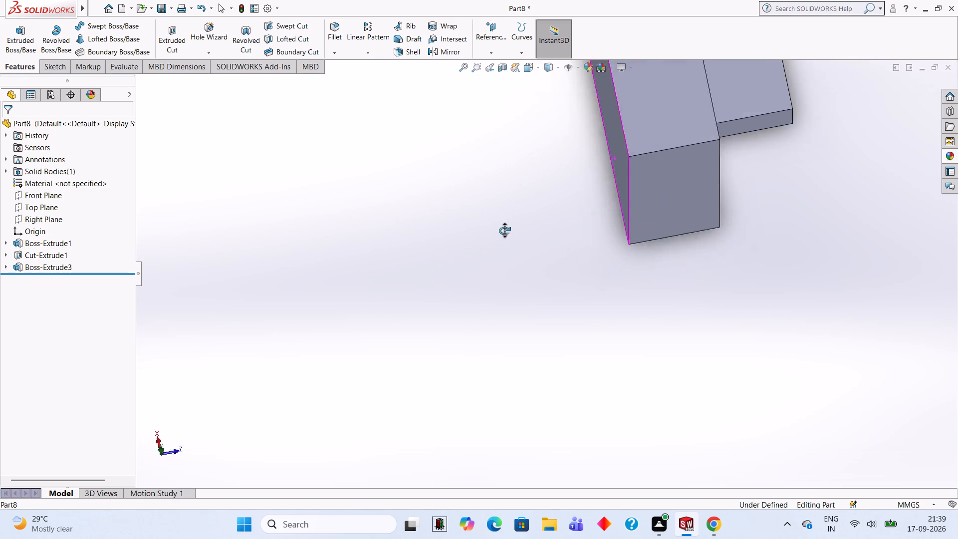
{"action": "middle_click_drag", "start_coordinate": [504, 231], "coordinate": [461, 120]}
{"action": "middle_click_drag", "start_coordinate": [666, 157], "coordinate": [525, 175]}
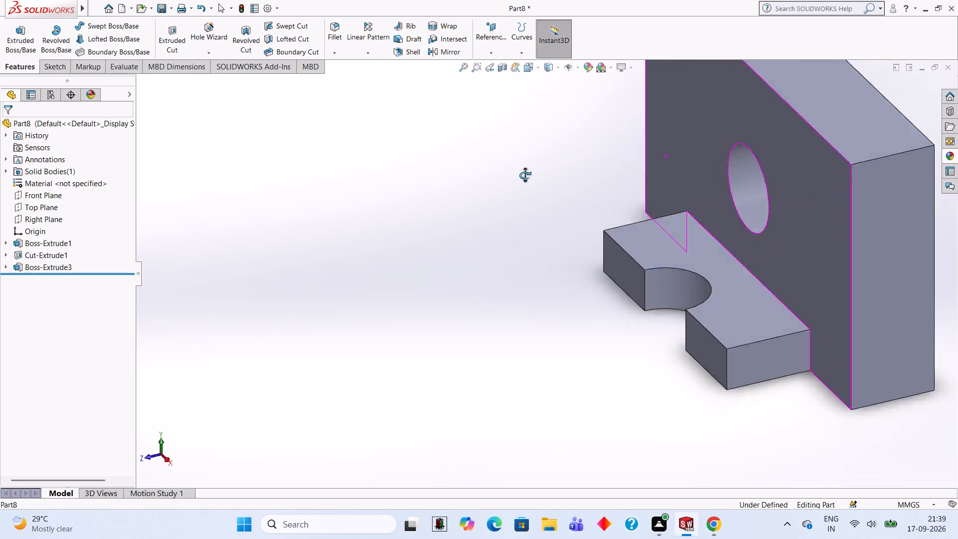
{"action": "middle_click_drag", "start_coordinate": [525, 175], "coordinate": [551, 156]}
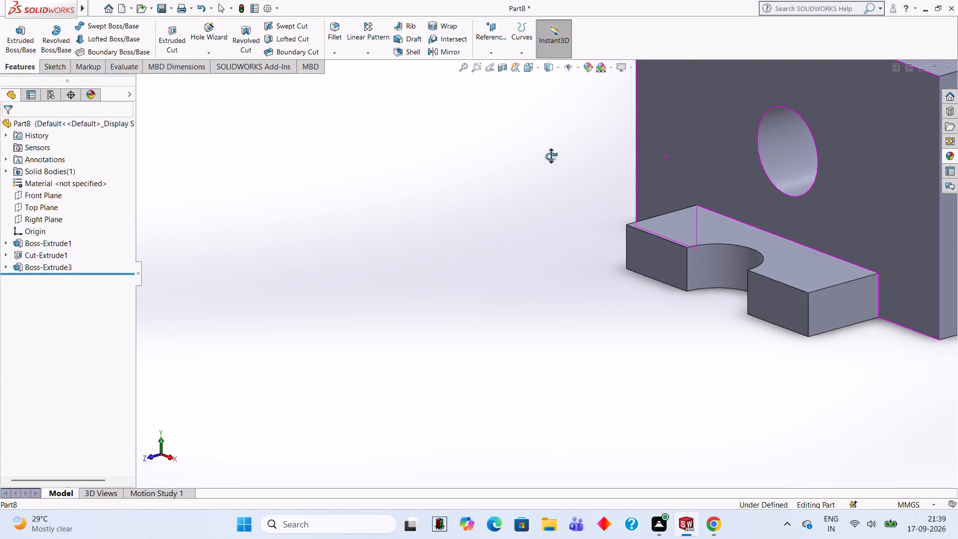
{"action": "middle_click_drag", "start_coordinate": [551, 156], "coordinate": [534, 147]}
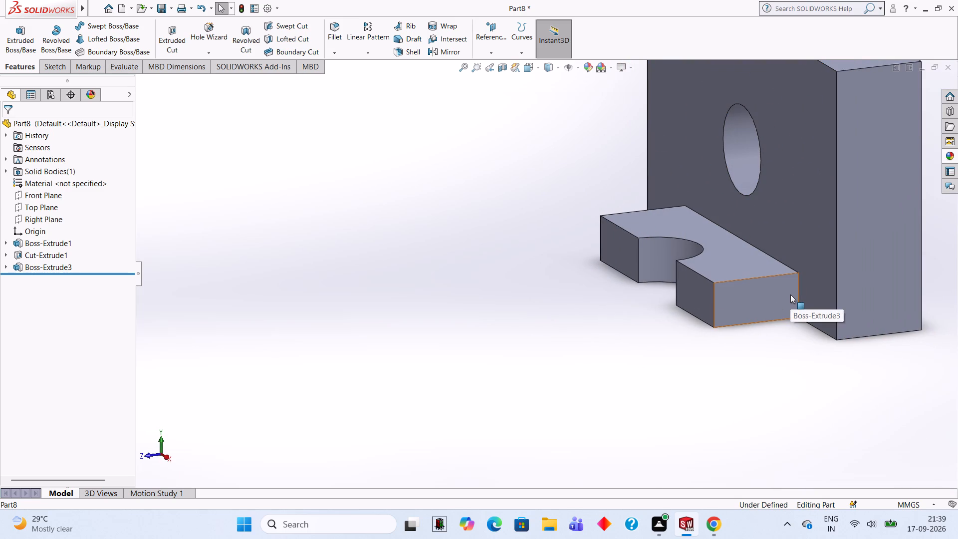
Start a line sketch on the flat end face of the notched boss, viewed normal to the face.
{"action": "left_click", "coordinate": [790, 294]}
{"action": "left_click", "coordinate": [835, 273]}
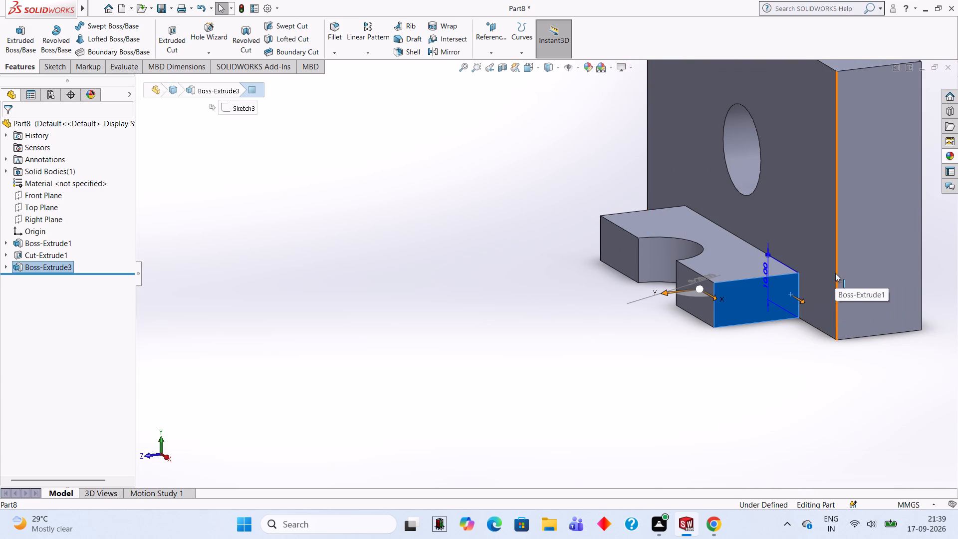
{"action": "key", "text": "ctrl+8"}
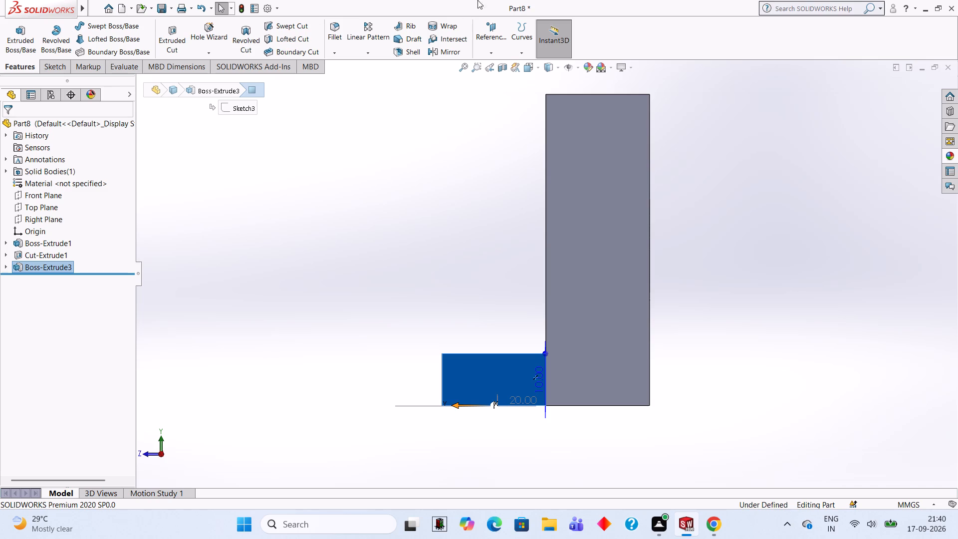
{"action": "left_click", "coordinate": [53, 70]}
{"action": "left_click", "coordinate": [88, 27]}
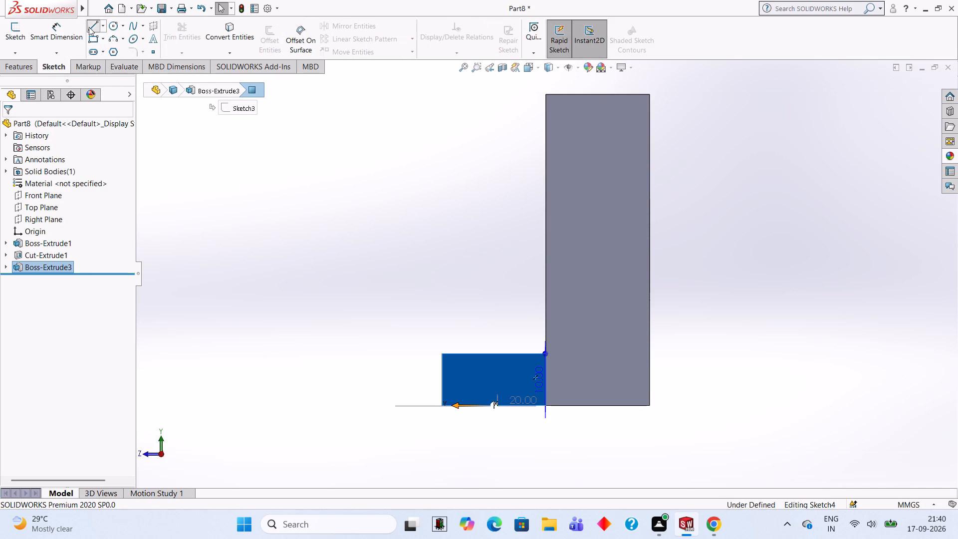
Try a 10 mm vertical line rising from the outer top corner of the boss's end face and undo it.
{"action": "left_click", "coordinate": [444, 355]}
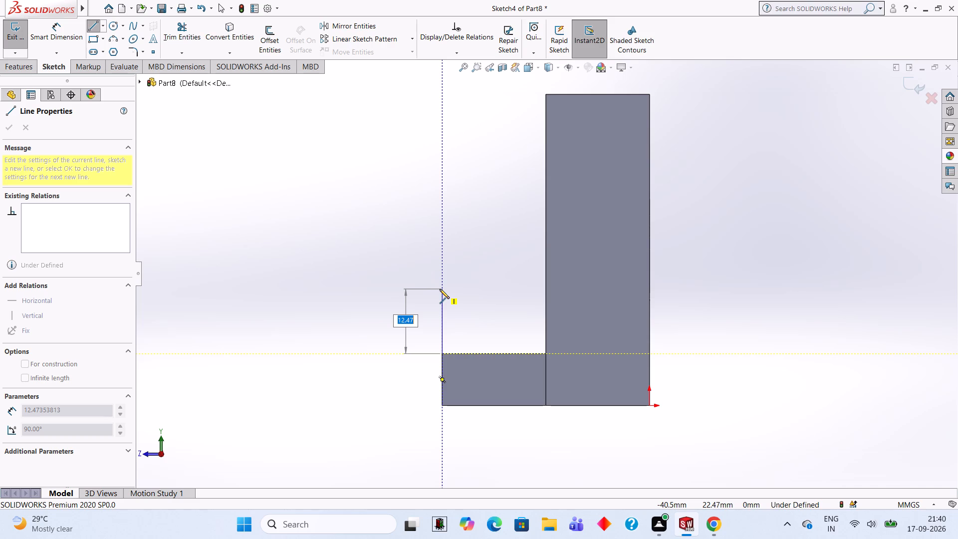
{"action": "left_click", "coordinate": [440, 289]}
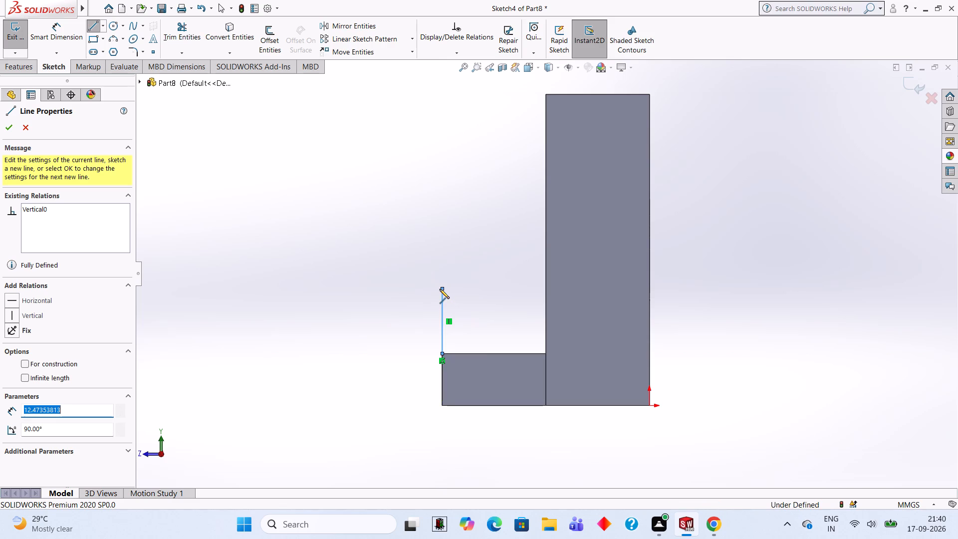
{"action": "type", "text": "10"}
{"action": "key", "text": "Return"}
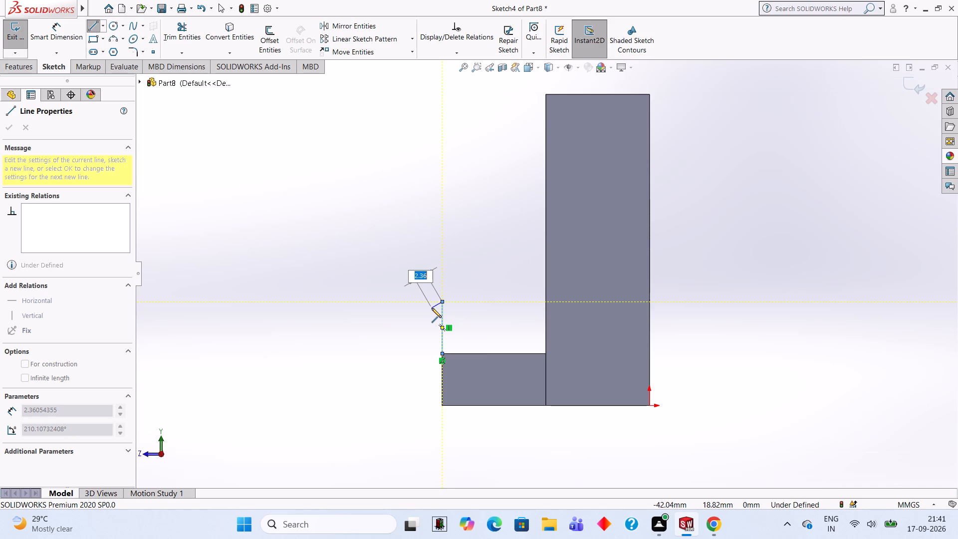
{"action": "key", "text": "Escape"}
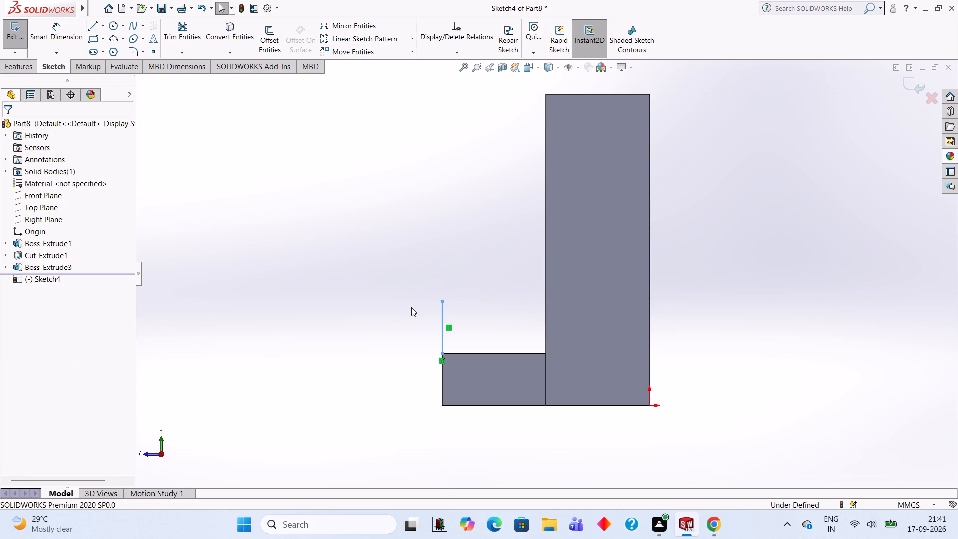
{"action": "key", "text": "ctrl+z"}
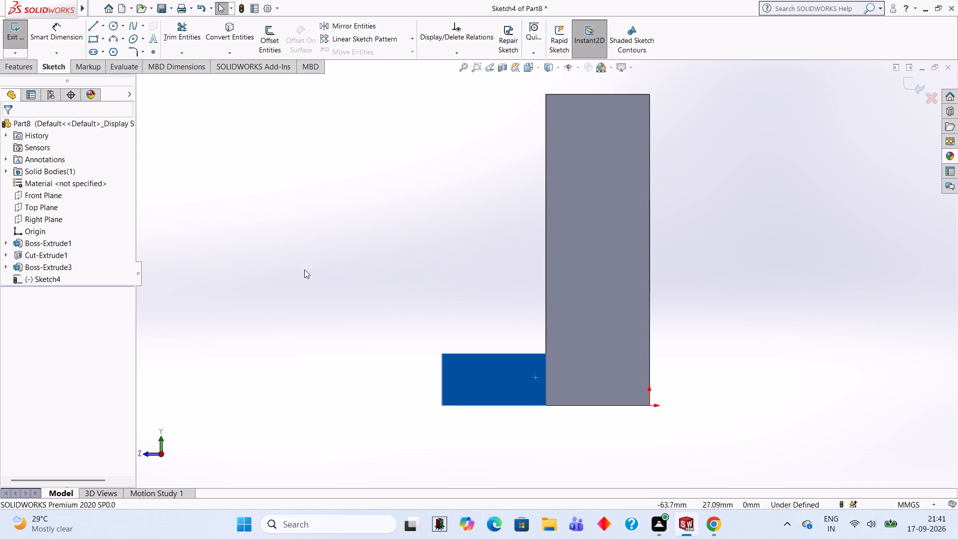
Draw a 5 mm vertical line upward from the outer top corner of the boss's end face.
{"action": "left_click", "coordinate": [96, 24]}
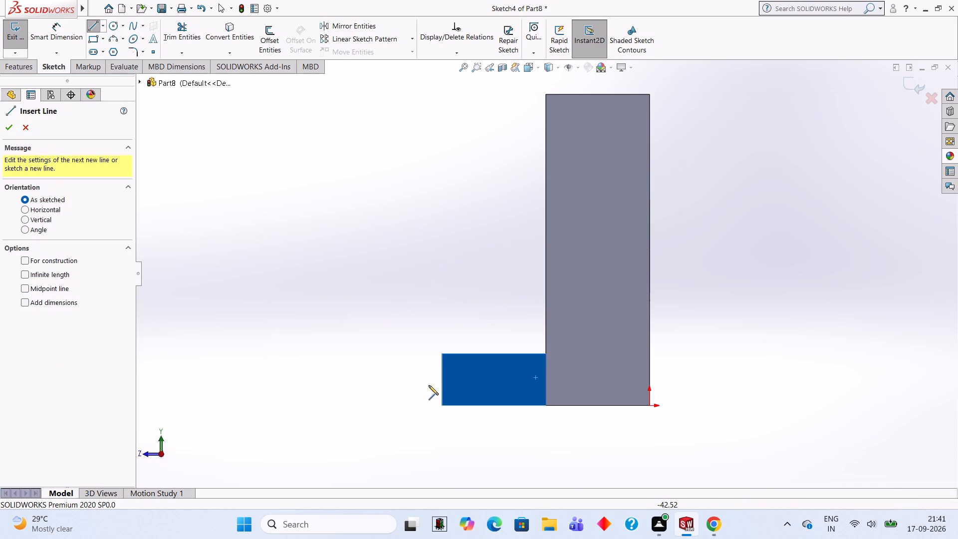
{"action": "left_click", "coordinate": [440, 356]}
{"action": "key", "text": "5"}
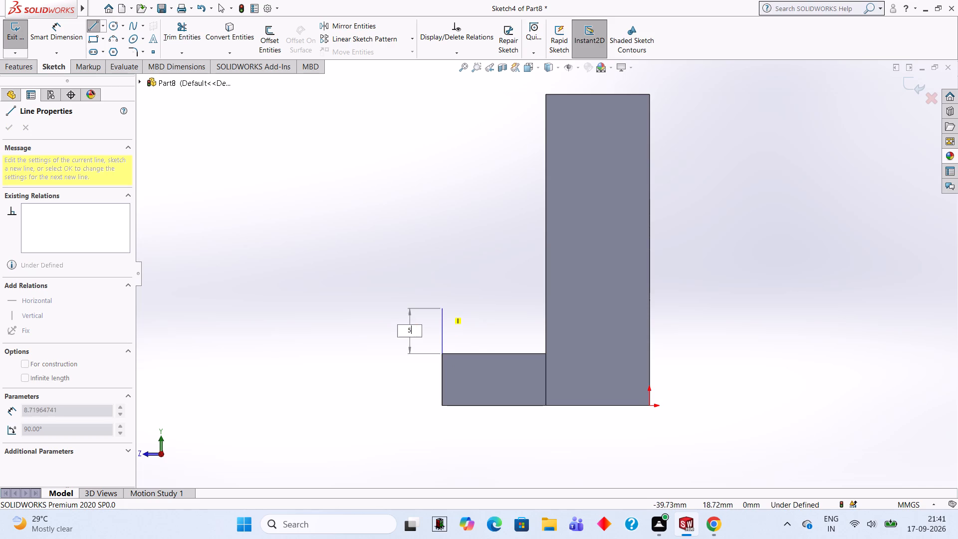
{"action": "key", "text": "Return"}
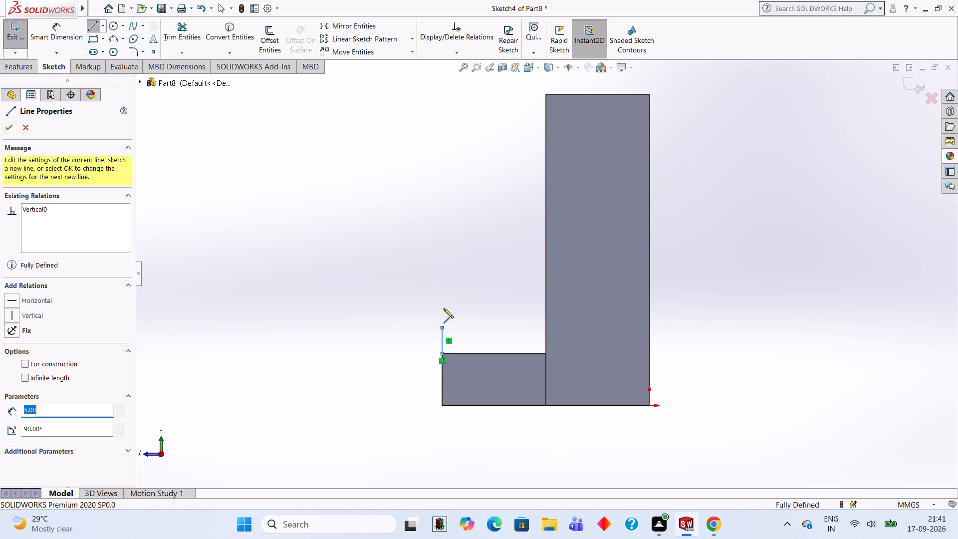
{"action": "key", "text": "Escape"}
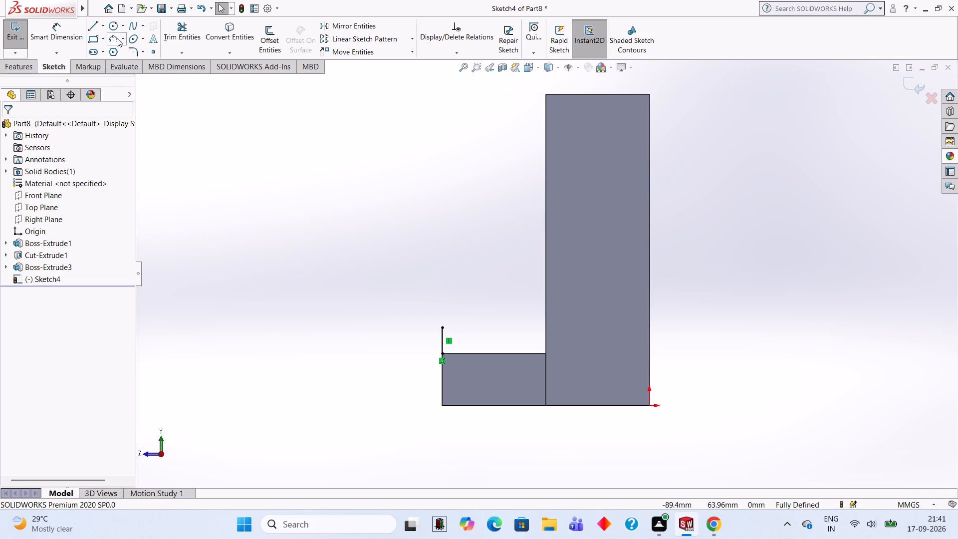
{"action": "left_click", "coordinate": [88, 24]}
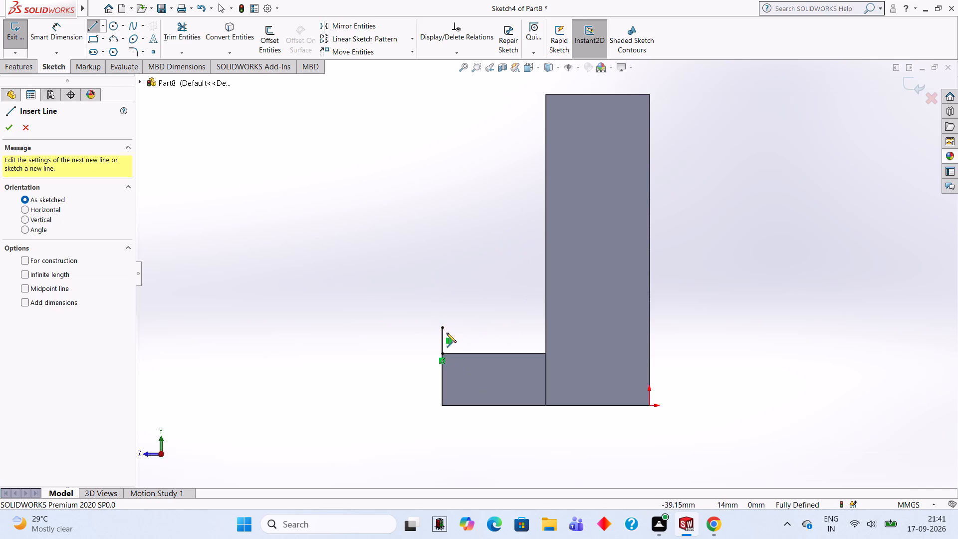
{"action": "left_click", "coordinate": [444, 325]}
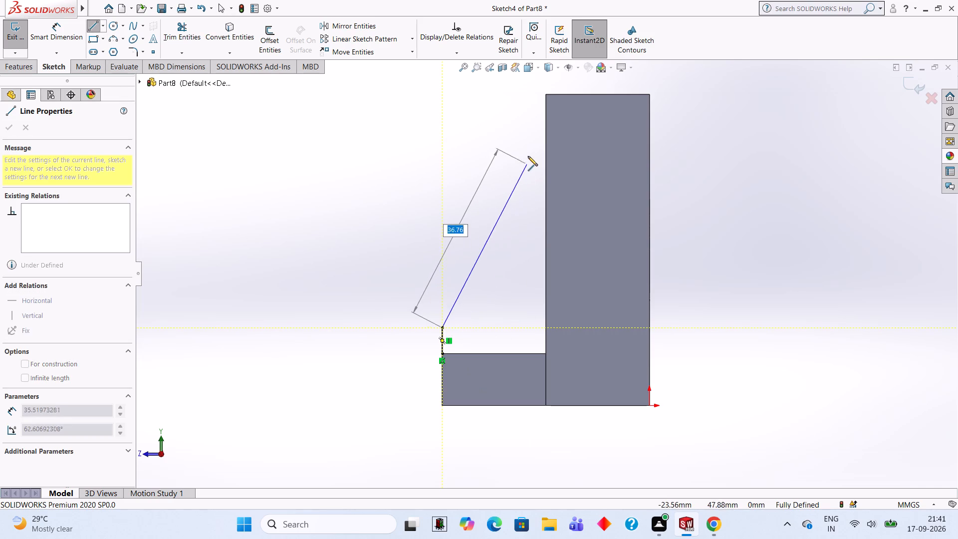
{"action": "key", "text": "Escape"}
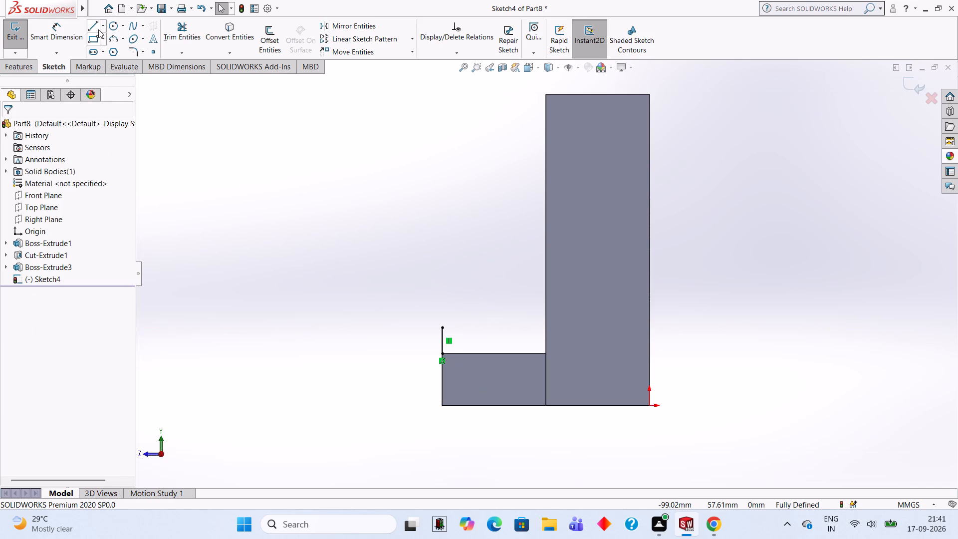
Draw a 5 mm horizontal line outward from the block's top corner and a sloped line joining it to the 5 mm vertical line's top.
{"action": "left_click", "coordinate": [96, 28]}
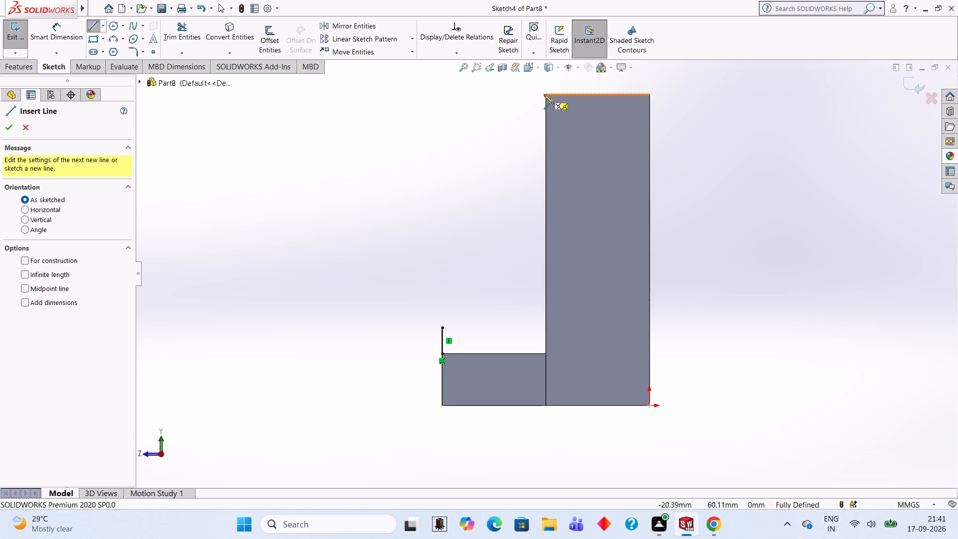
{"action": "left_click", "coordinate": [546, 94]}
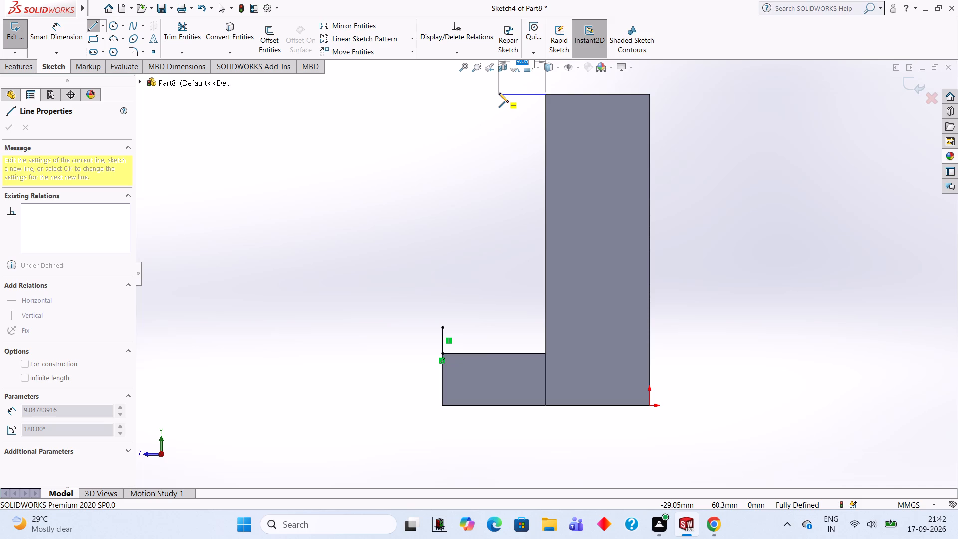
{"action": "key", "text": "5"}
{"action": "key", "text": "Return"}
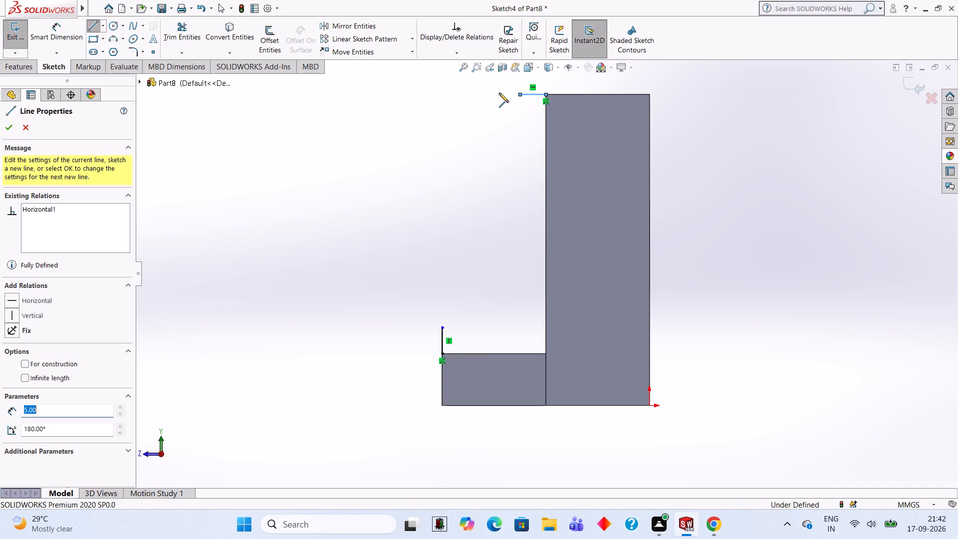
{"action": "left_click", "coordinate": [440, 327]}
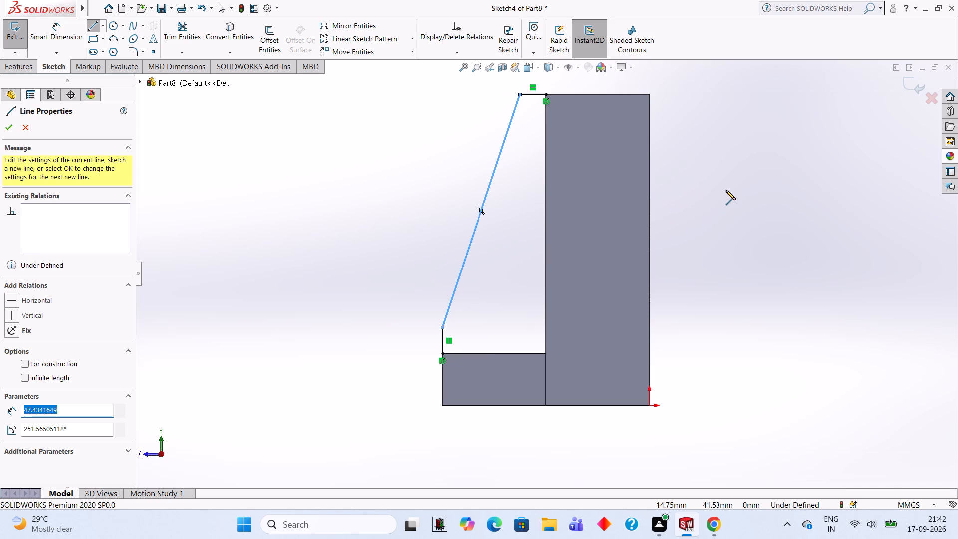
{"action": "key", "text": "Escape"}
Close the rib profile with a vertical line down the block's face and a 20 mm horizontal line along the boss's top edge.
{"action": "right_click", "coordinate": [726, 178]}
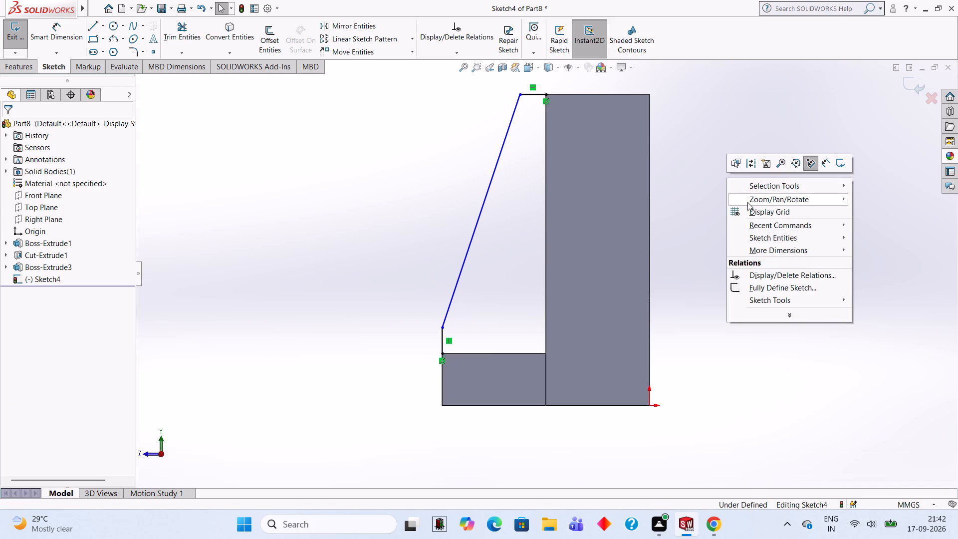
{"action": "left_click", "coordinate": [701, 151]}
{"action": "middle_click_drag", "start_coordinate": [686, 161], "coordinate": [774, 229]}
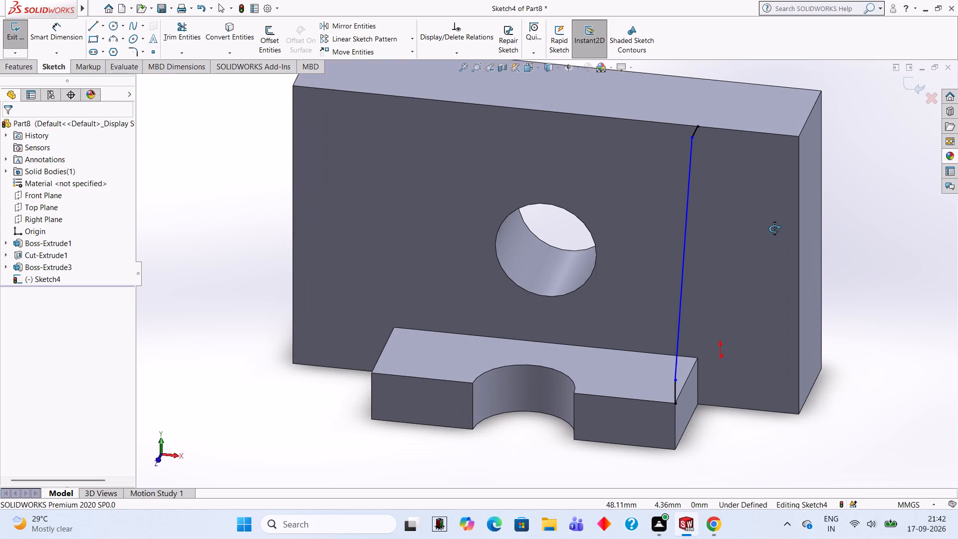
{"action": "middle_click_drag", "start_coordinate": [774, 229], "coordinate": [703, 197]}
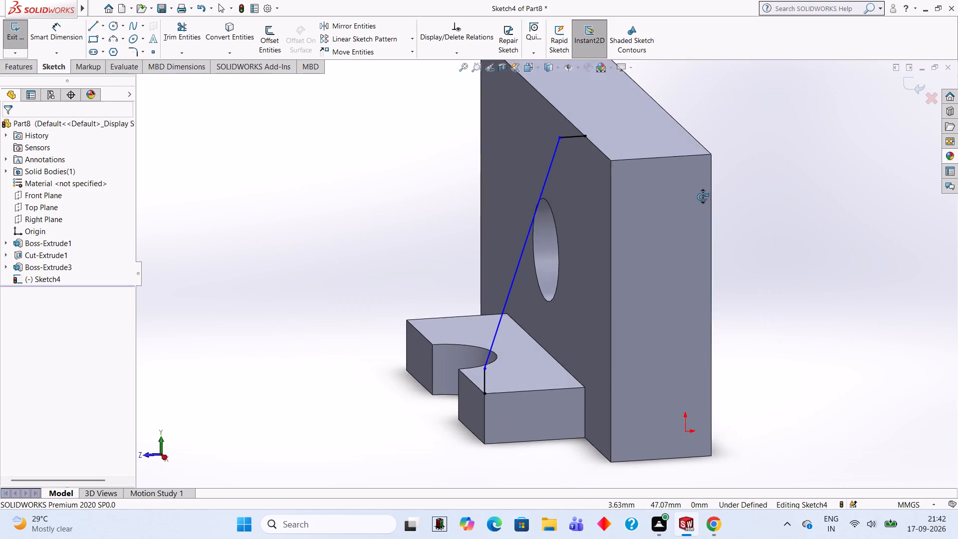
{"action": "middle_click_drag", "start_coordinate": [703, 197], "coordinate": [724, 193]}
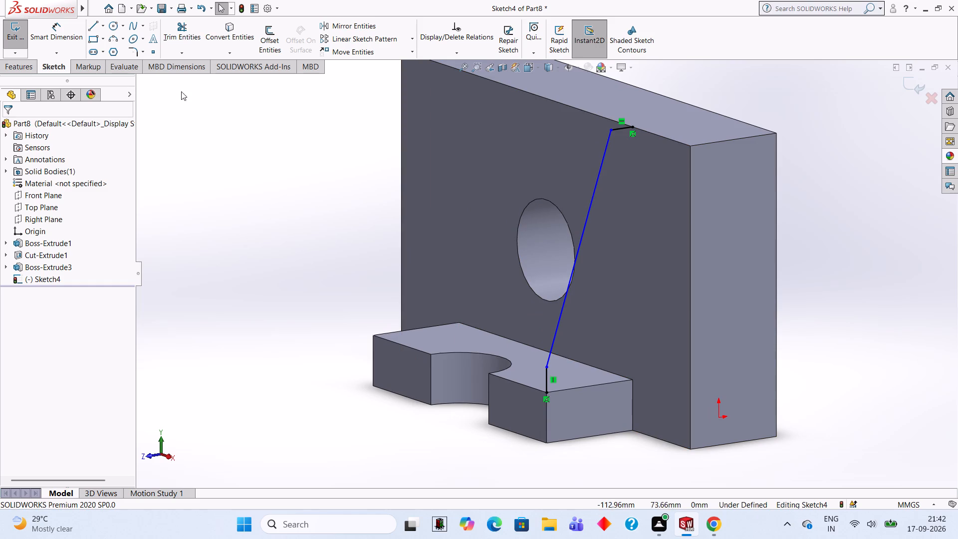
{"action": "left_click", "coordinate": [95, 25]}
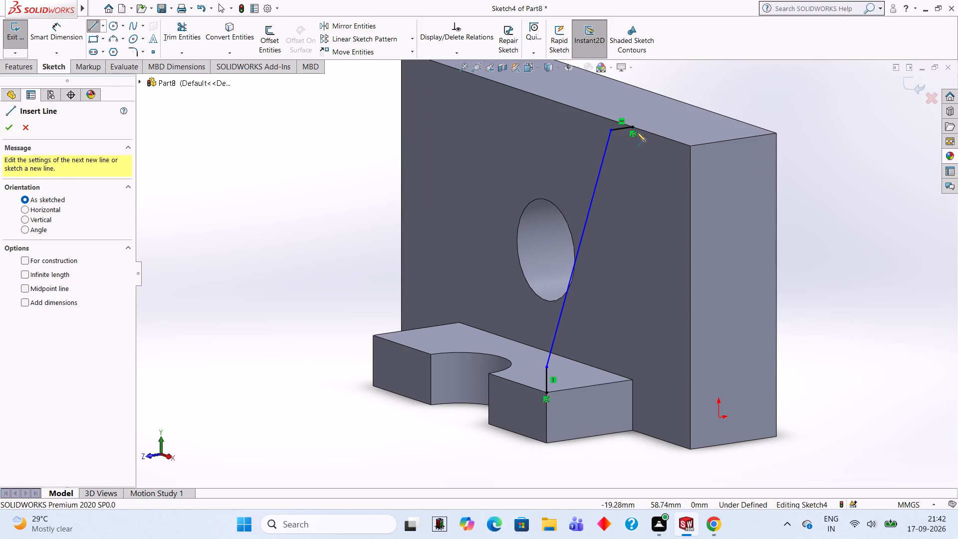
{"action": "left_click", "coordinate": [633, 126]}
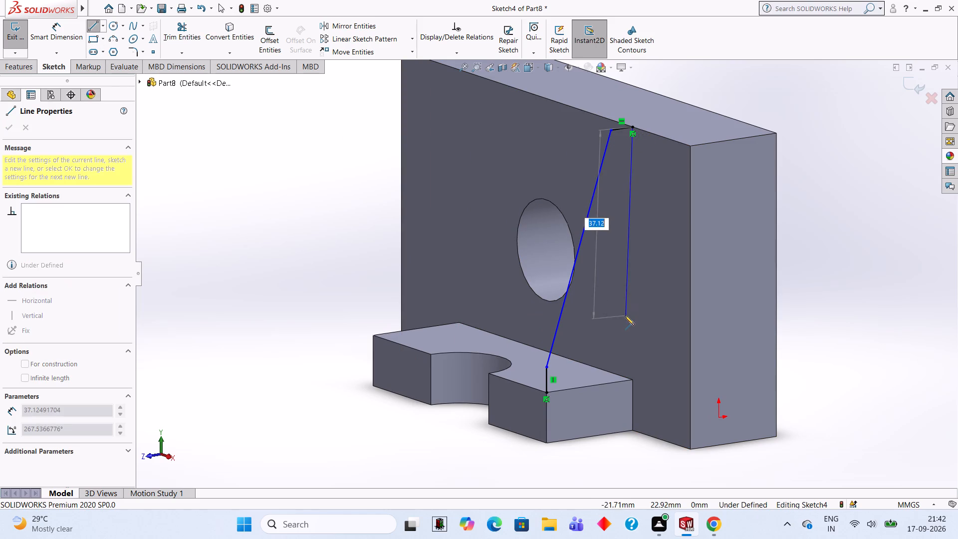
{"action": "left_click", "coordinate": [631, 380]}
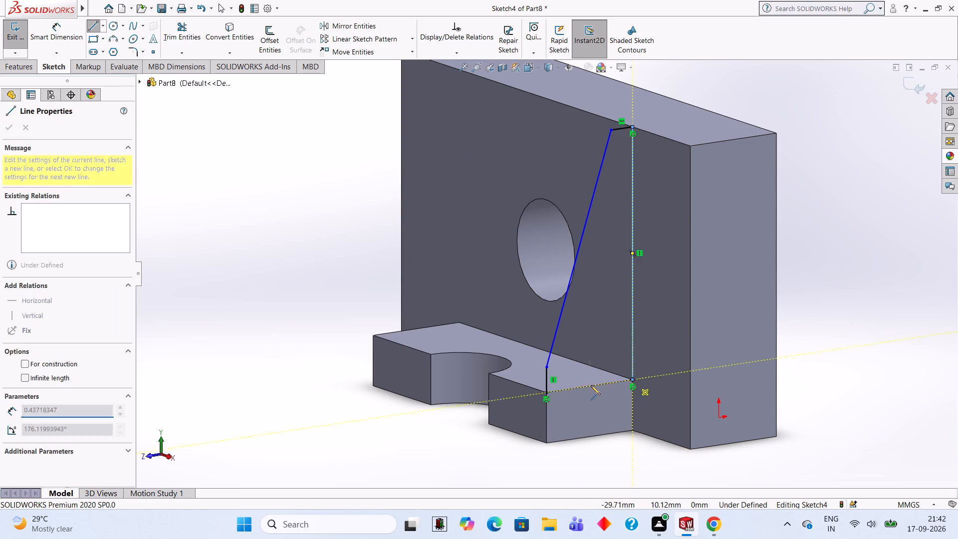
{"action": "left_click", "coordinate": [547, 391]}
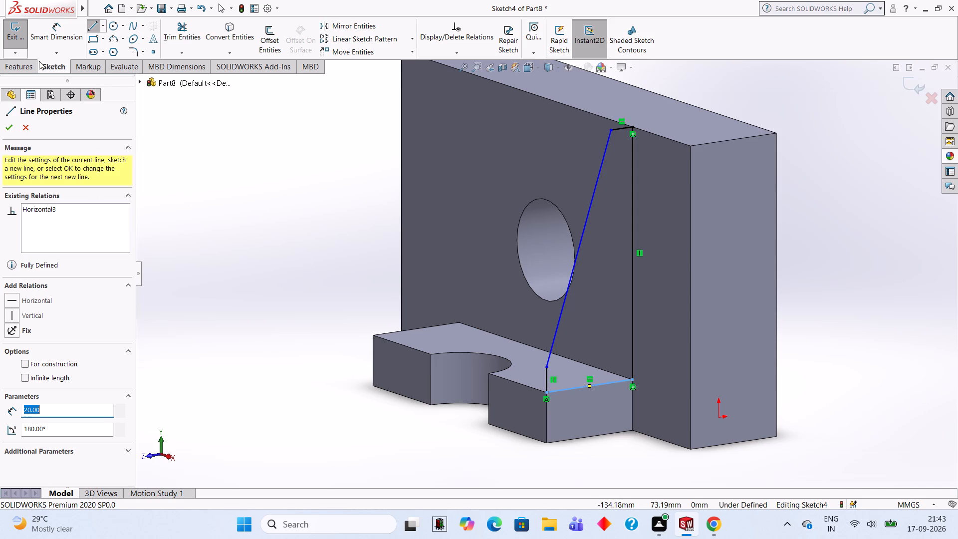
Extrude the closed sloped profile 10 mm as a blind boss, reversed to run inward over the notched boss and merged with it.
{"action": "left_click", "coordinate": [17, 65]}
{"action": "left_click", "coordinate": [32, 40]}
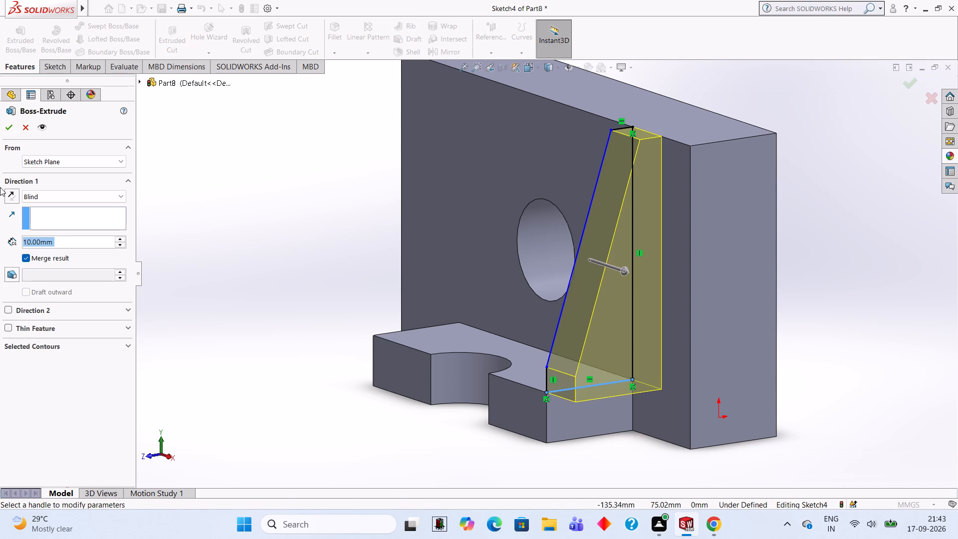
{"action": "left_click", "coordinate": [13, 199]}
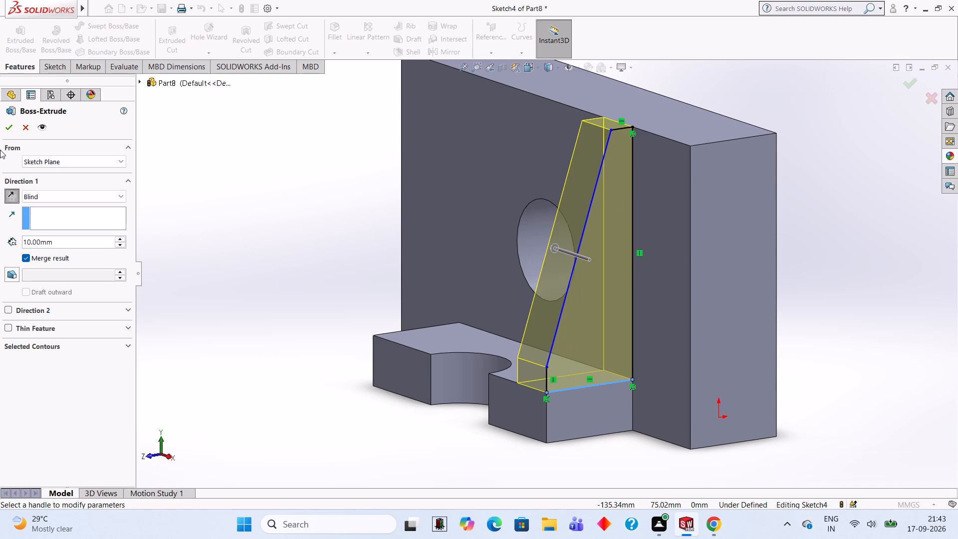
{"action": "left_click", "coordinate": [13, 126]}
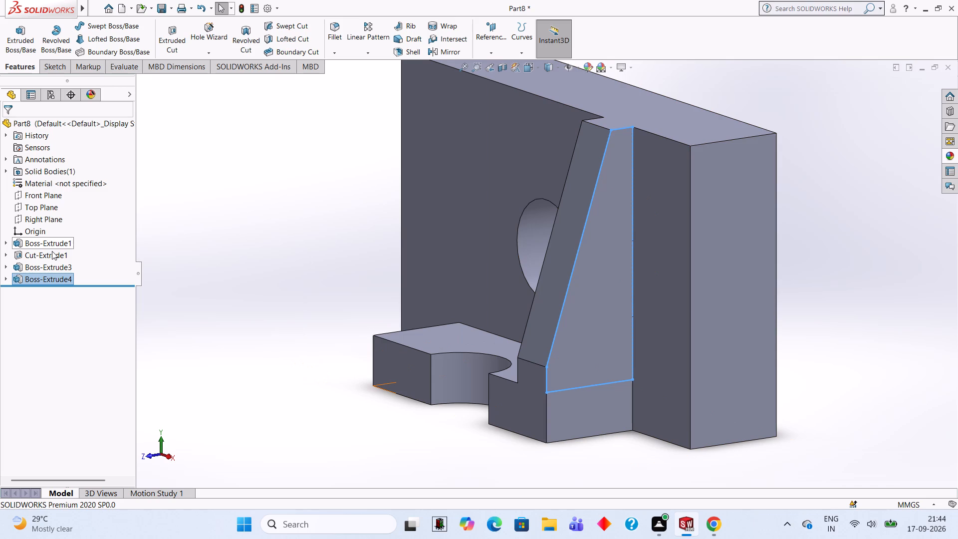
Inspect the model from the front, underside and end to check the sloped rib against the block and notched boss.
{"action": "scroll", "coordinate": [52, 251], "scroll_direction": "up", "scroll_amount": 1}
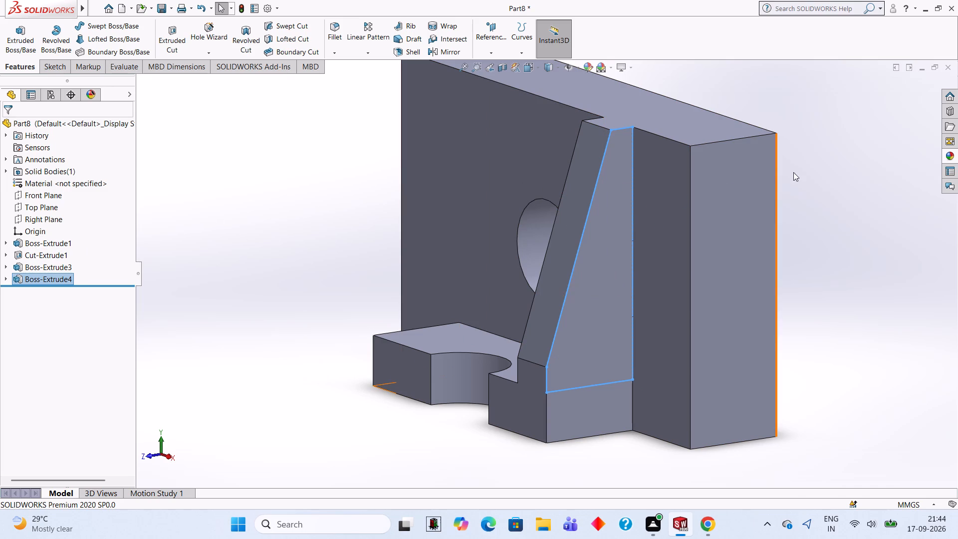
{"action": "left_click", "coordinate": [794, 171]}
{"action": "right_click", "coordinate": [614, 196]}
{"action": "left_click", "coordinate": [329, 191]}
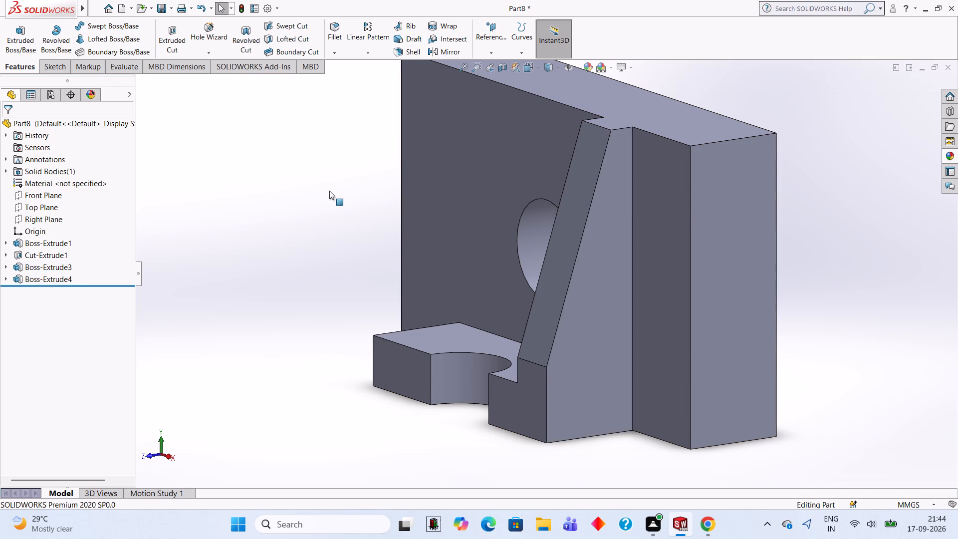
{"action": "middle_click_drag", "start_coordinate": [417, 237], "coordinate": [496, 209]}
{"action": "scroll", "coordinate": [425, 240], "scroll_direction": "down", "scroll_amount": 1}
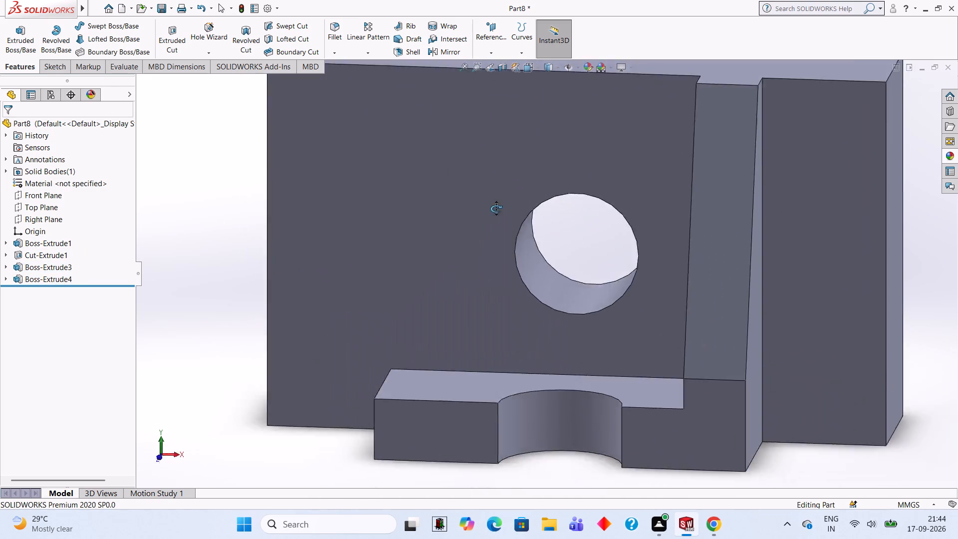
{"action": "middle_click_drag", "start_coordinate": [496, 209], "coordinate": [536, 180]}
{"action": "middle_click_drag", "start_coordinate": [481, 302], "coordinate": [435, 139]}
{"action": "middle_click", "coordinate": [438, 139]}
{"action": "middle_click_drag", "start_coordinate": [438, 139], "coordinate": [374, 171]}
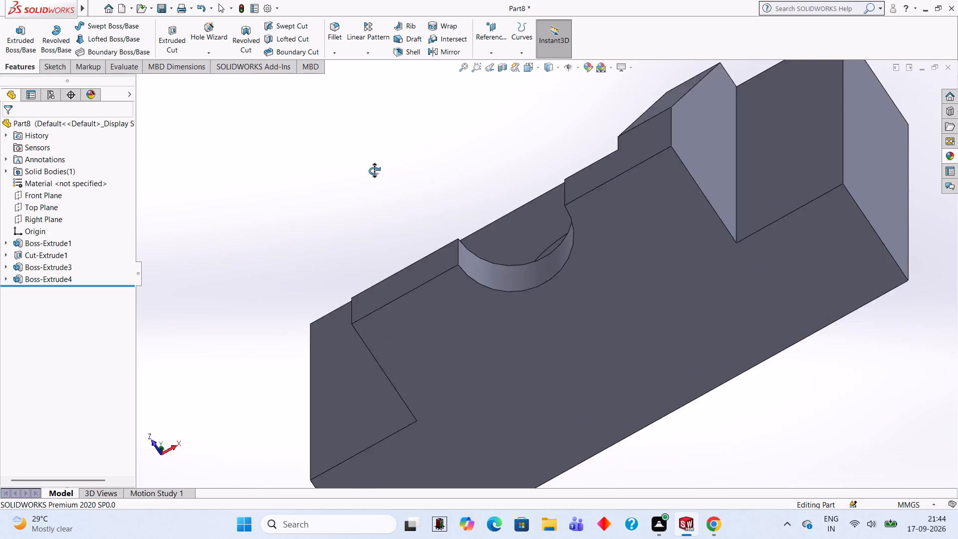
{"action": "middle_click_drag", "start_coordinate": [374, 171], "coordinate": [443, 294]}
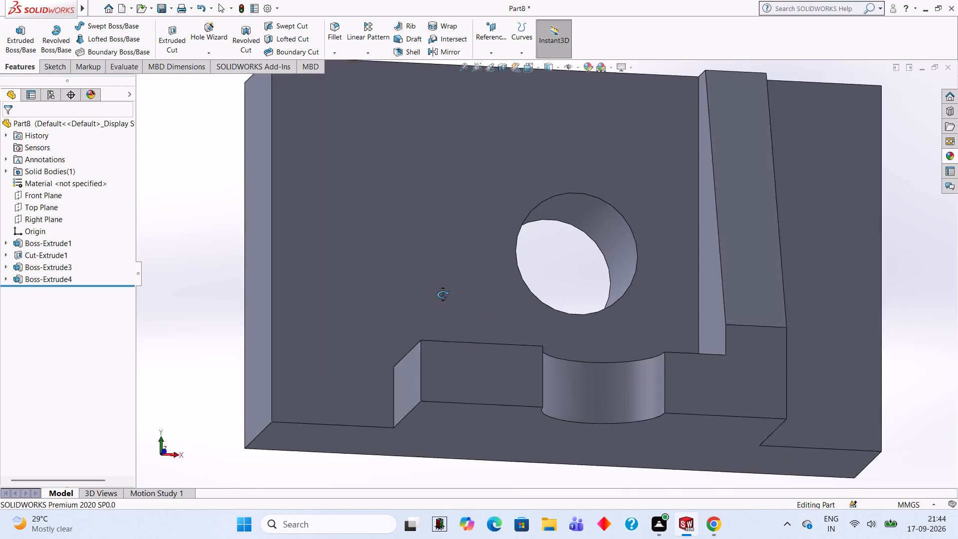
{"action": "middle_click_drag", "start_coordinate": [443, 294], "coordinate": [375, 196]}
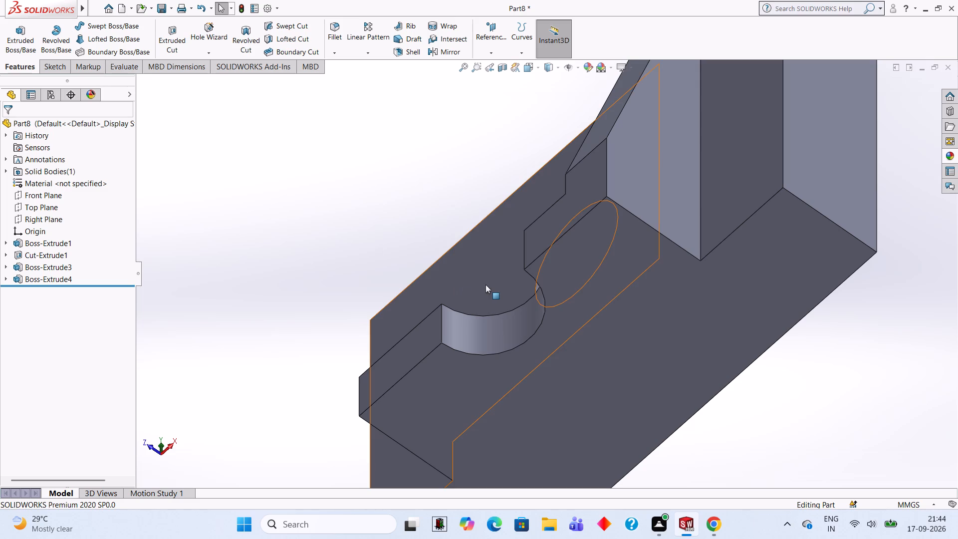
{"action": "middle_click_drag", "start_coordinate": [486, 284], "coordinate": [446, 355]}
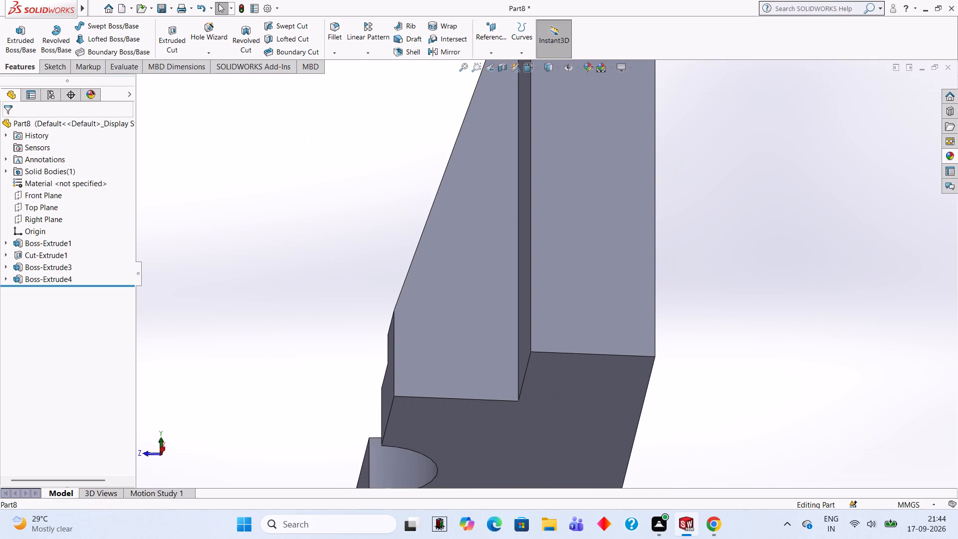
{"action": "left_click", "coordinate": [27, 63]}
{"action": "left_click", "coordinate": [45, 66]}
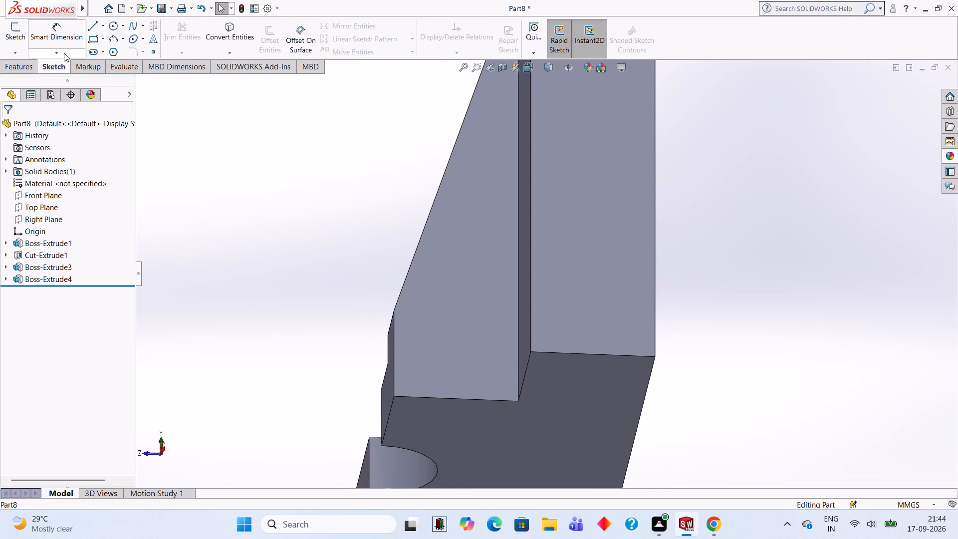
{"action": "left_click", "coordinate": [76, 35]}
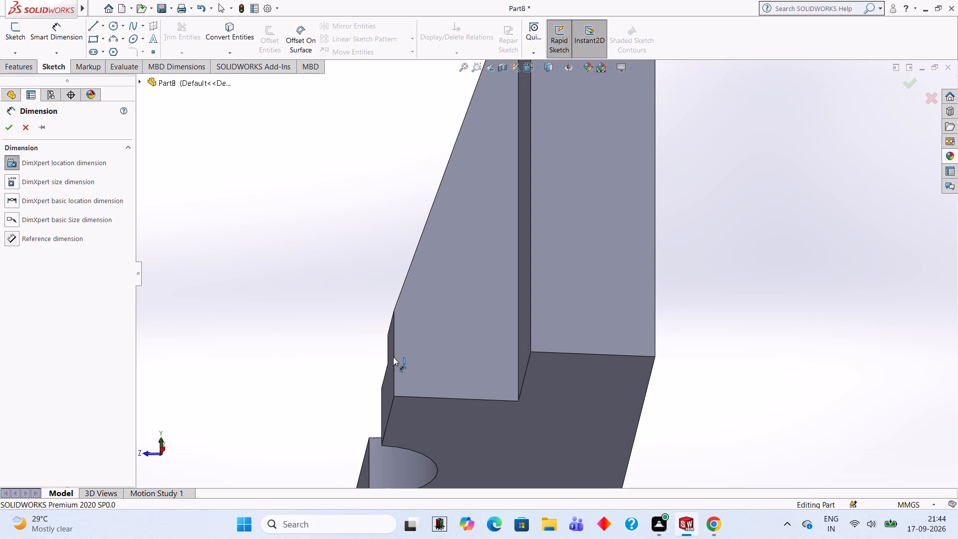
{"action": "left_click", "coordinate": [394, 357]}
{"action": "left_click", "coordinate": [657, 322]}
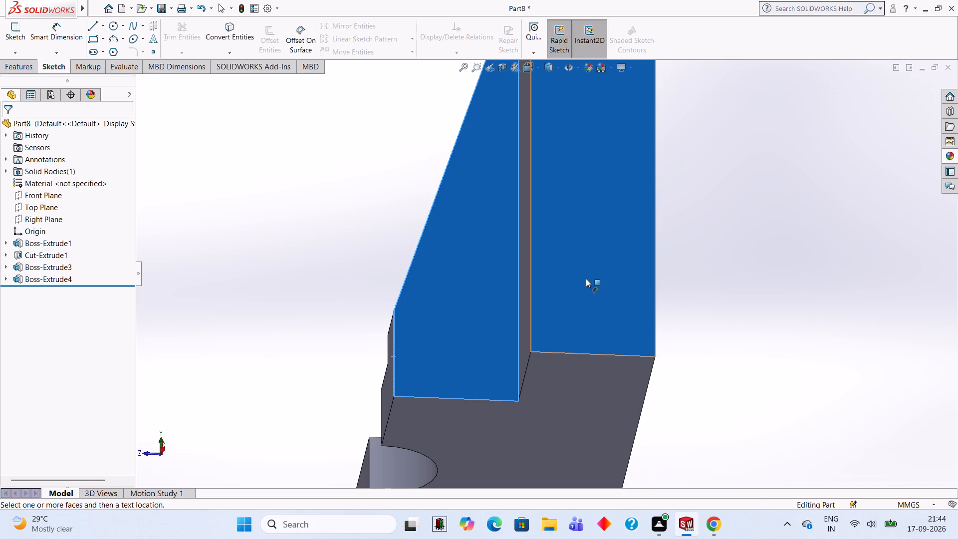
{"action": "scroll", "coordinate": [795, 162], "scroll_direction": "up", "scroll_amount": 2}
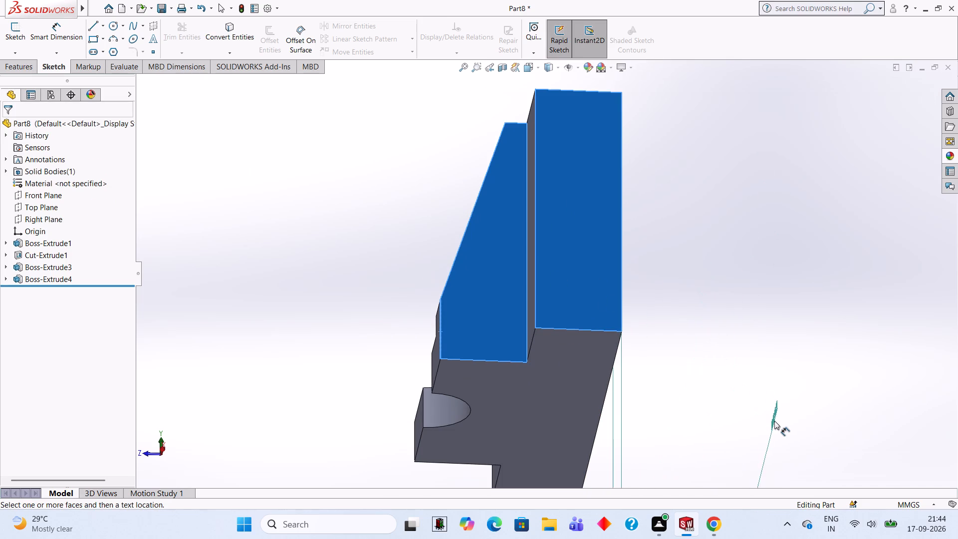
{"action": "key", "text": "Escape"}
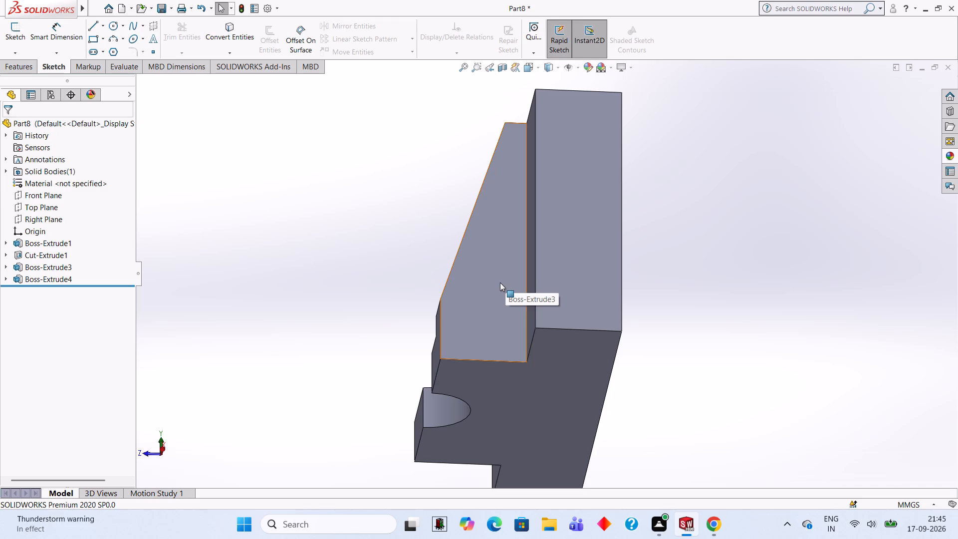
Start a sketch on the notched boss's opposite end face, the one without a rib, viewed normal to the face.
{"action": "middle_click_drag", "start_coordinate": [449, 242], "coordinate": [609, 218]}
{"action": "scroll", "coordinate": [449, 242], "scroll_direction": "down", "scroll_amount": 1}
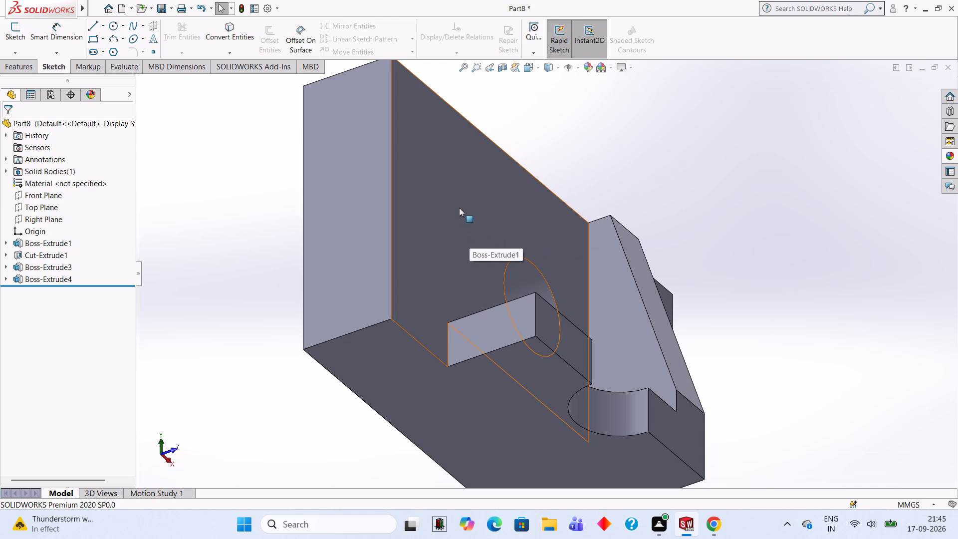
{"action": "scroll", "coordinate": [387, 185], "scroll_direction": "up", "scroll_amount": 1}
{"action": "scroll", "coordinate": [387, 185], "scroll_direction": "down", "scroll_amount": 1}
{"action": "middle_click_drag", "start_coordinate": [387, 185], "coordinate": [378, 211]}
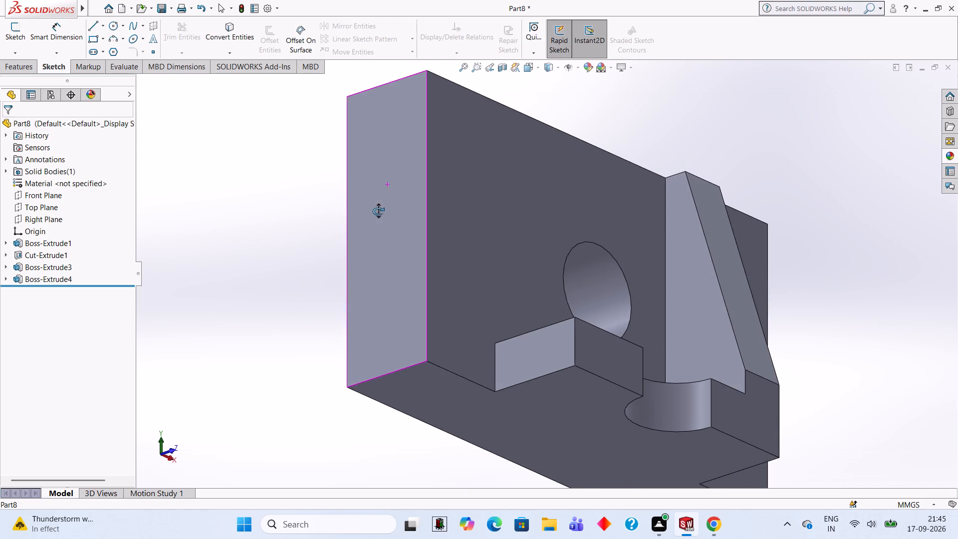
{"action": "middle_click_drag", "start_coordinate": [378, 211], "coordinate": [373, 220]}
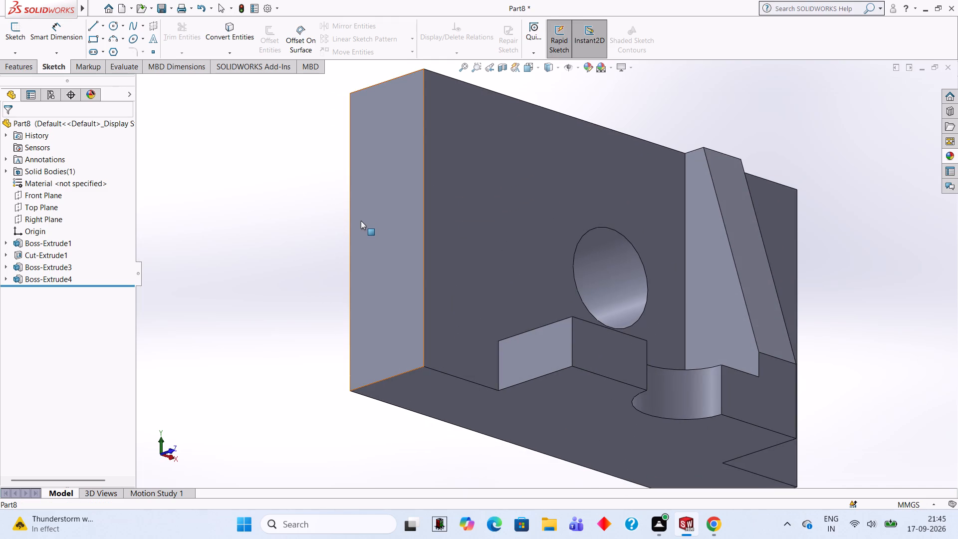
{"action": "scroll", "coordinate": [320, 194], "scroll_direction": "down", "scroll_amount": 2}
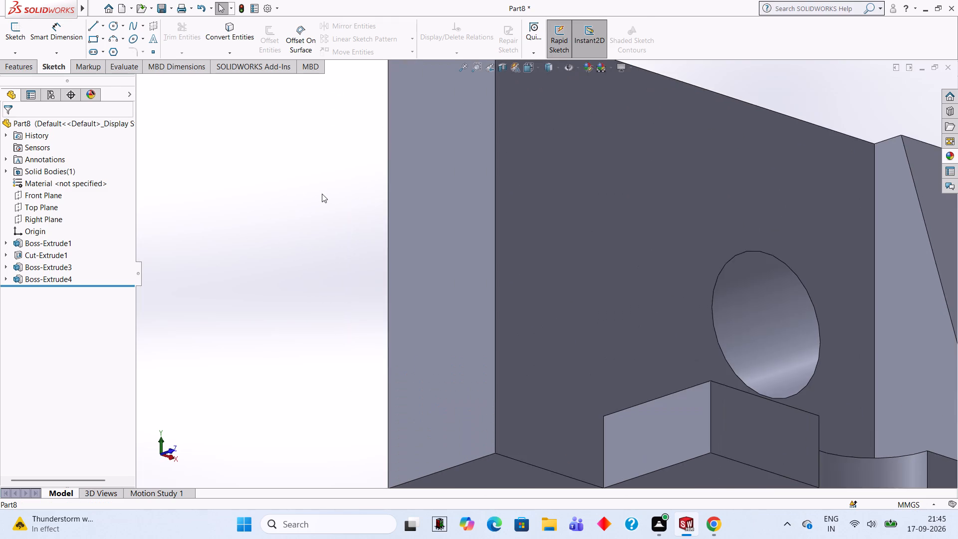
{"action": "scroll", "coordinate": [322, 194], "scroll_direction": "up", "scroll_amount": 3}
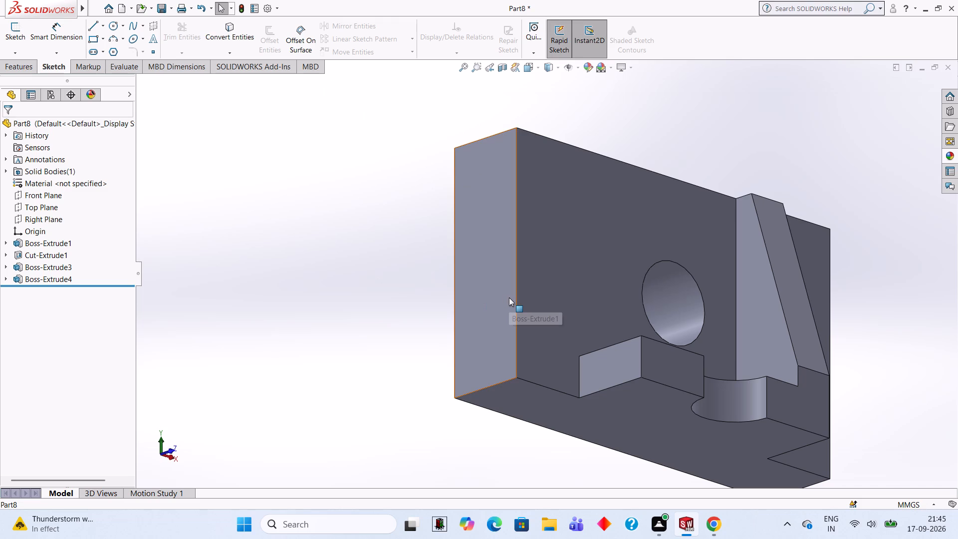
{"action": "left_click", "coordinate": [615, 370]}
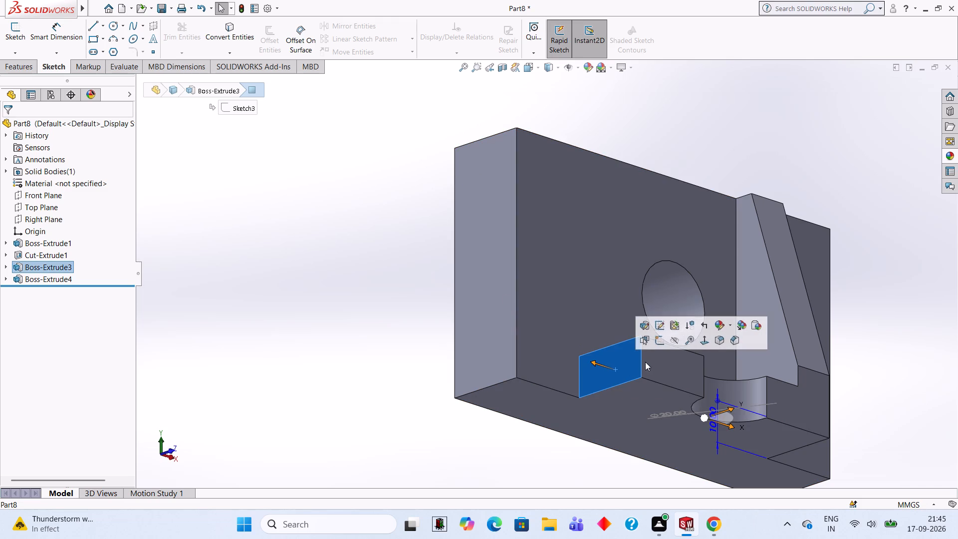
{"action": "left_click", "coordinate": [653, 345]}
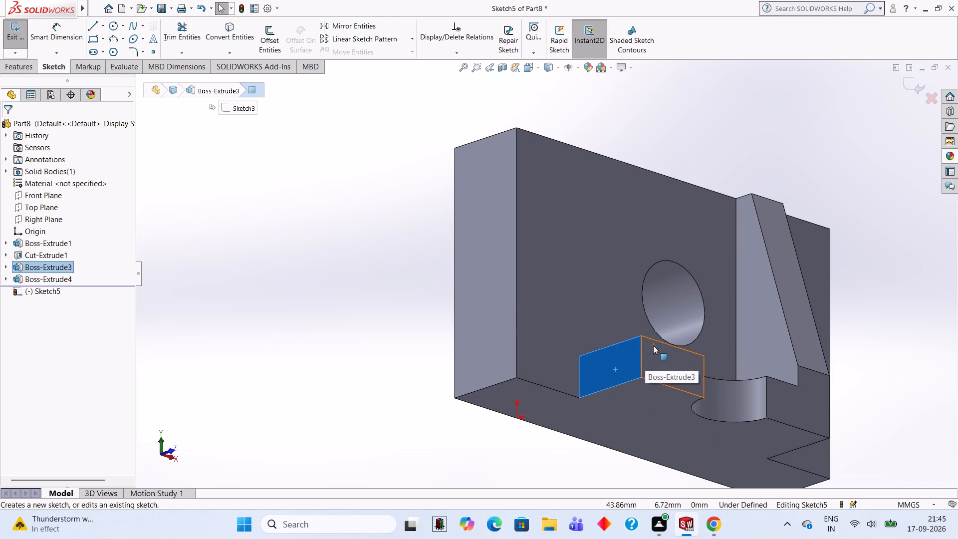
{"action": "key", "text": "ctrl+8"}
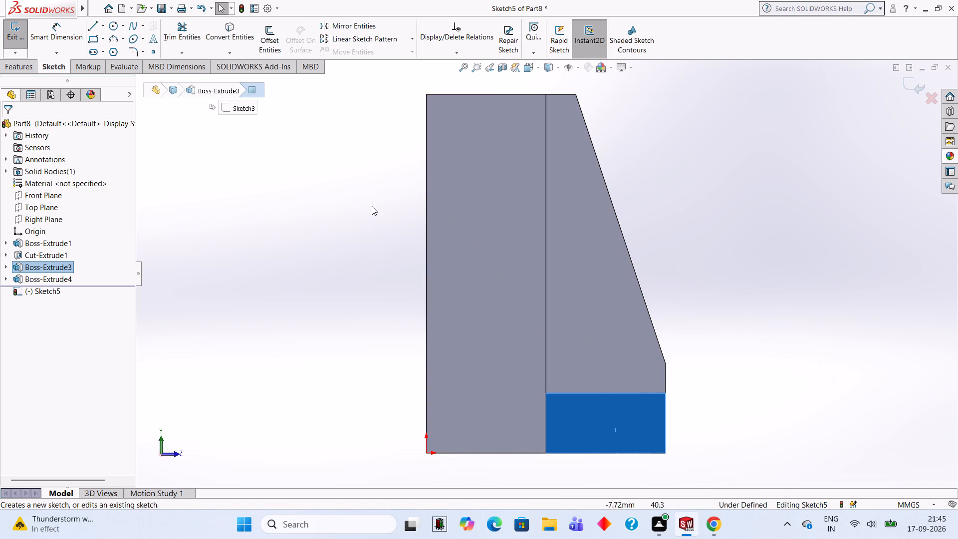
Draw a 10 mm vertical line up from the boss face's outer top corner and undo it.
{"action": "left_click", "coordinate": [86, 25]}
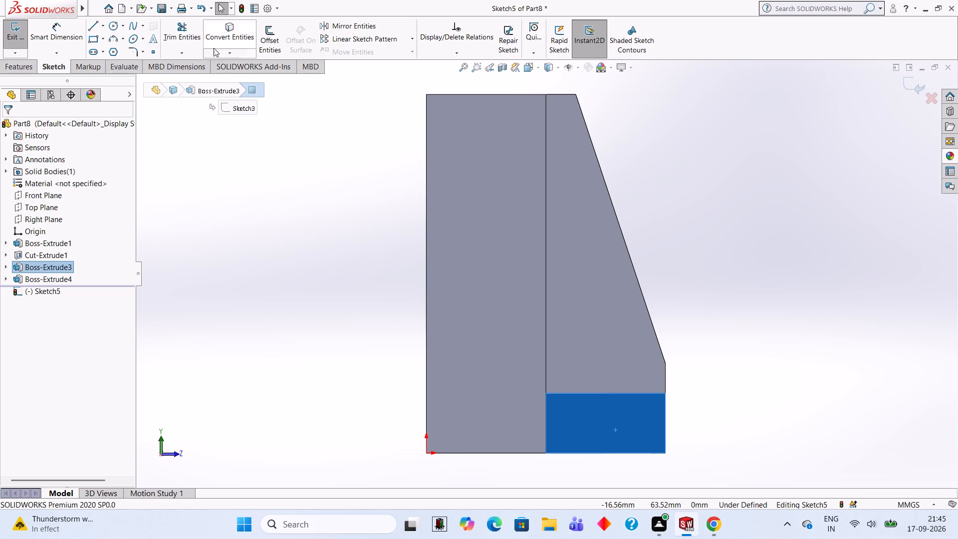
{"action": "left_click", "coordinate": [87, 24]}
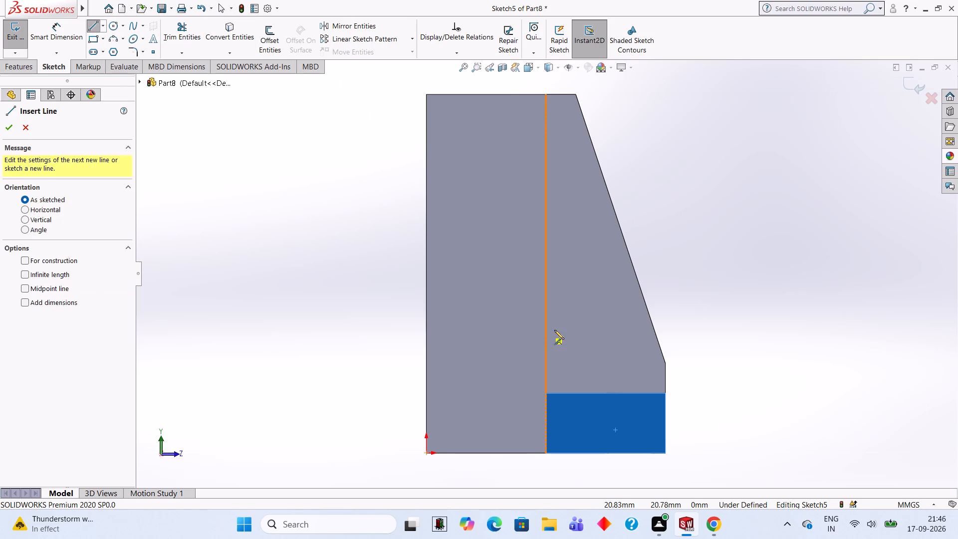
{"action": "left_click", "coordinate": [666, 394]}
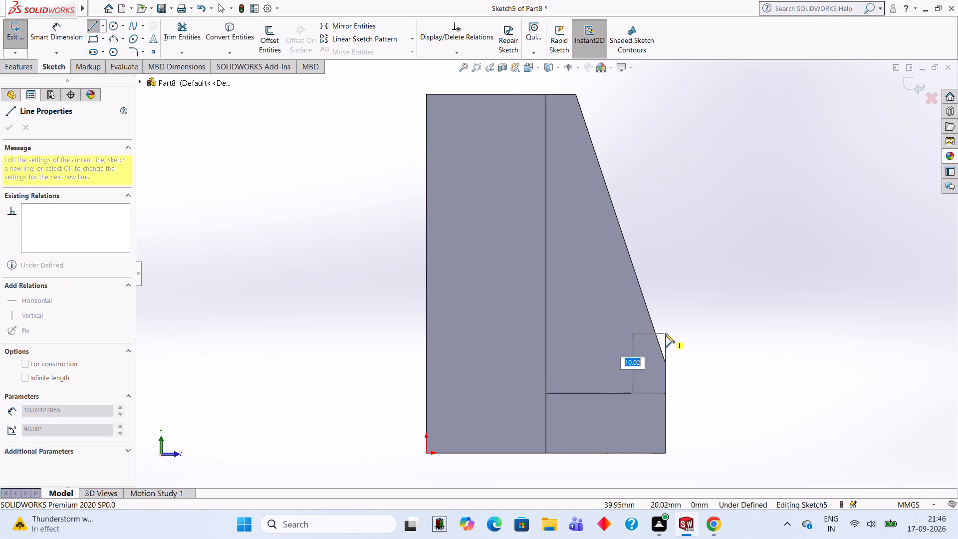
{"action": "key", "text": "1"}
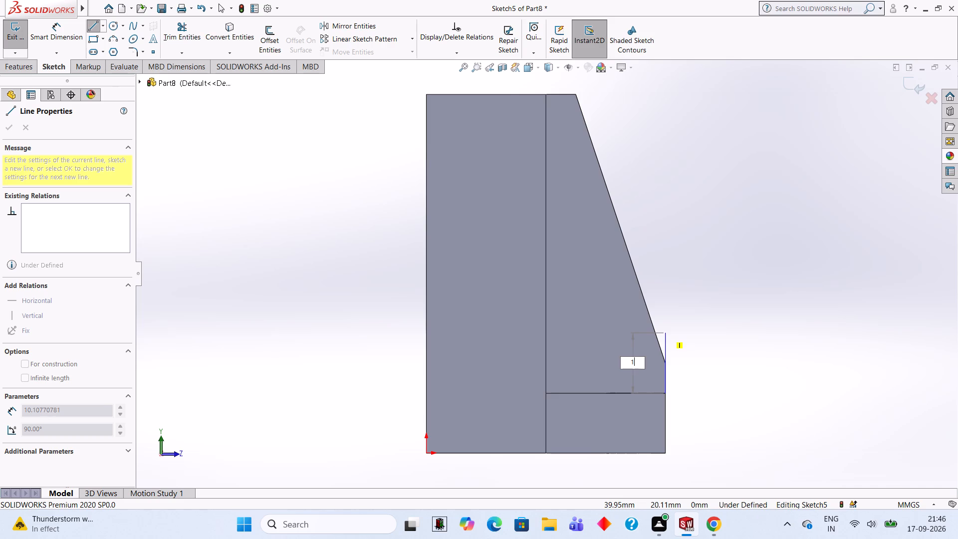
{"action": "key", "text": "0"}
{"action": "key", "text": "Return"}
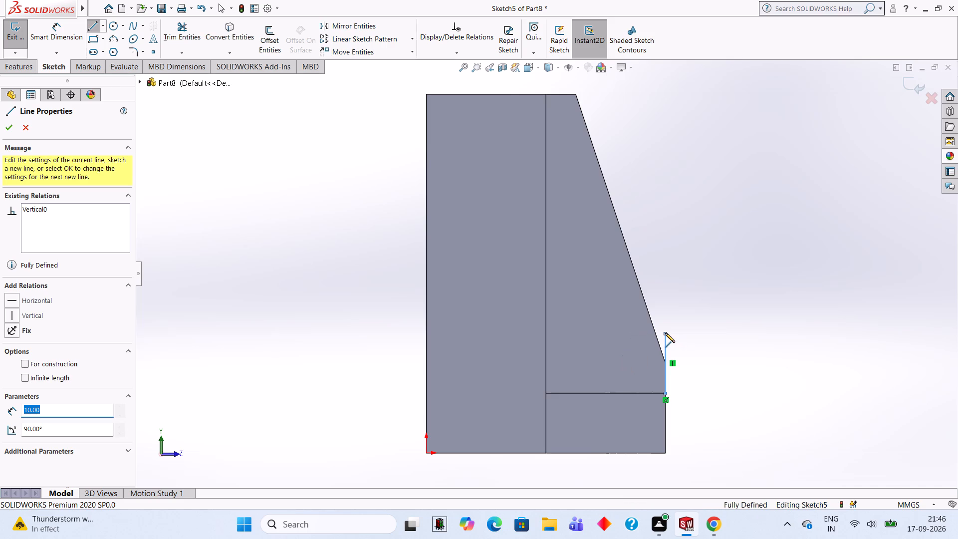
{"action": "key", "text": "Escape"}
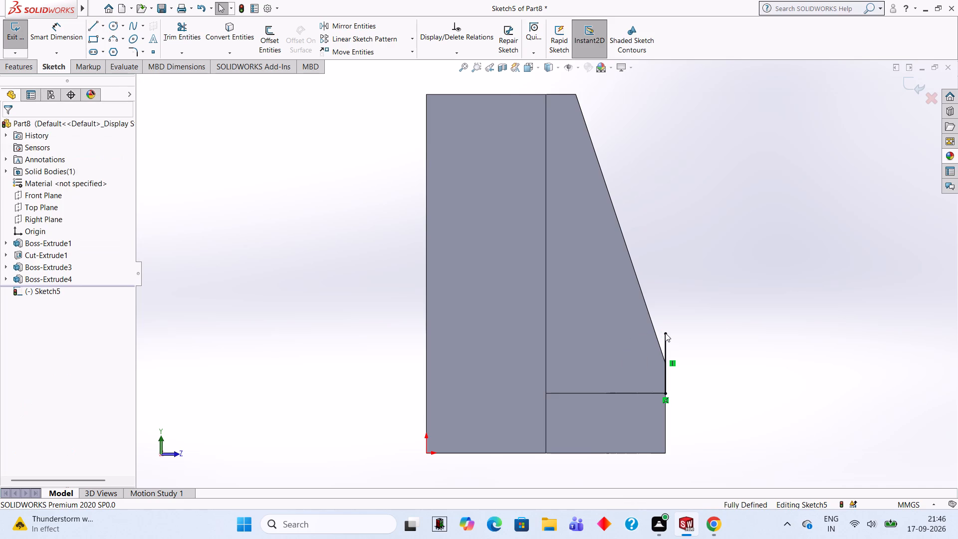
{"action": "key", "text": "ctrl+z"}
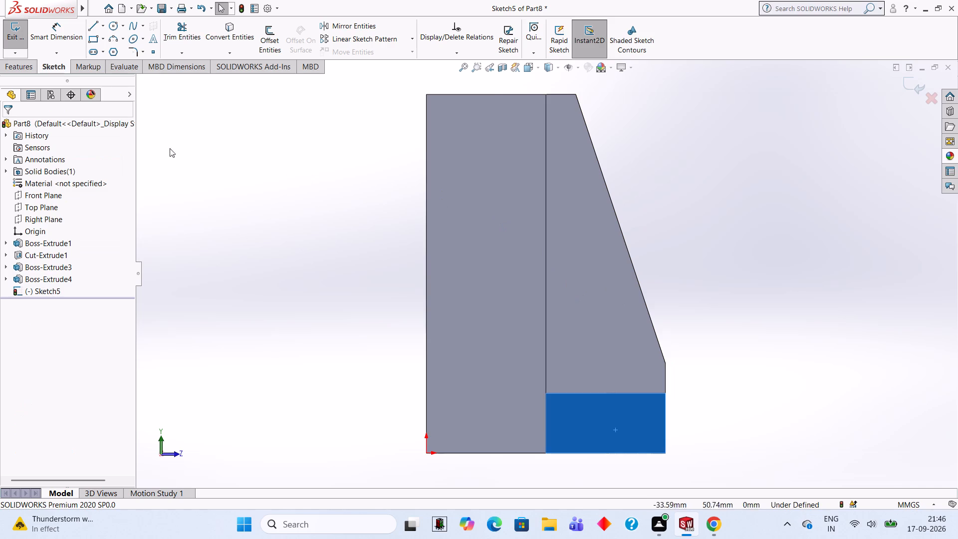
Sketch a 5 mm vertical line from the boss's outer corner, a slope matching the existing rib, a 5 mm top line and a 50 mm vertical.
{"action": "left_click", "coordinate": [93, 27]}
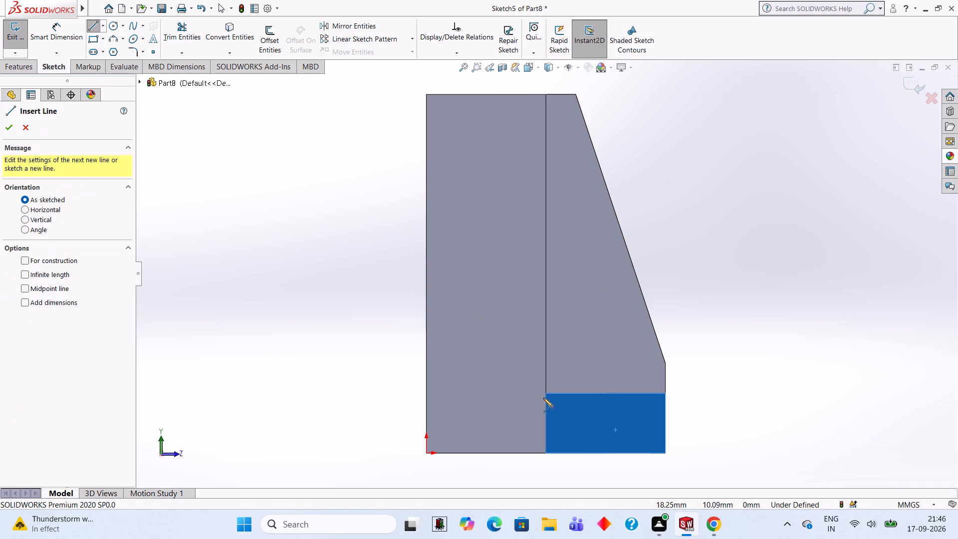
{"action": "left_click", "coordinate": [666, 394]}
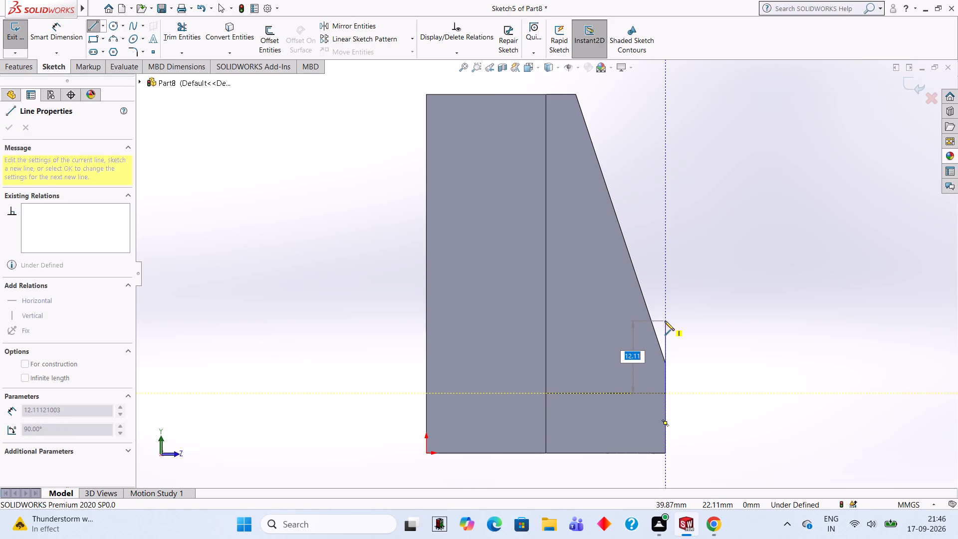
{"action": "key", "text": "5"}
{"action": "key", "text": "Return"}
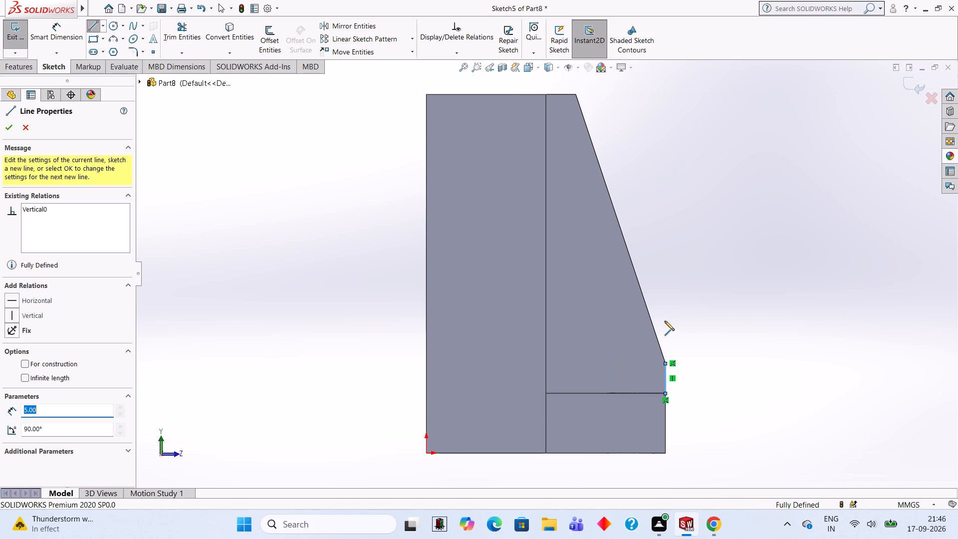
{"action": "left_click", "coordinate": [575, 94]}
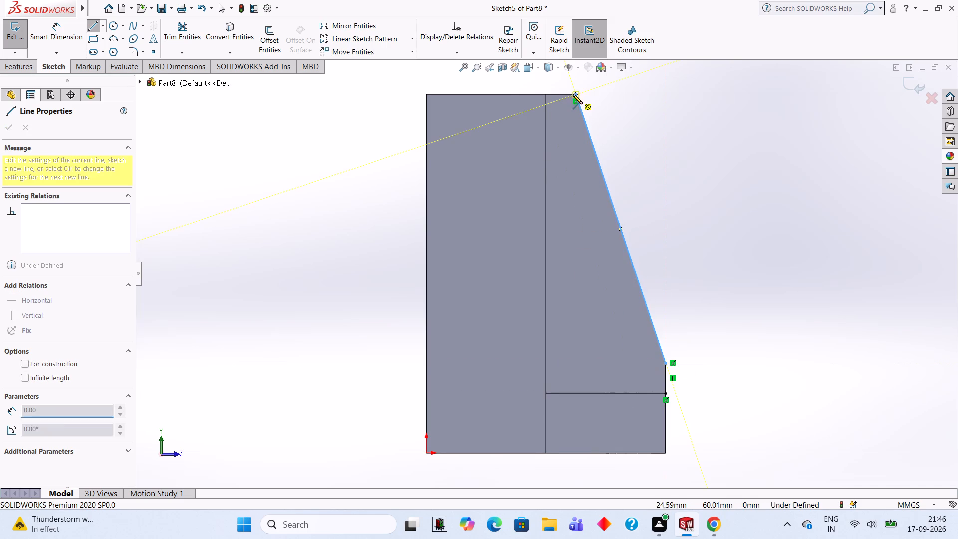
{"action": "left_click", "coordinate": [544, 93]}
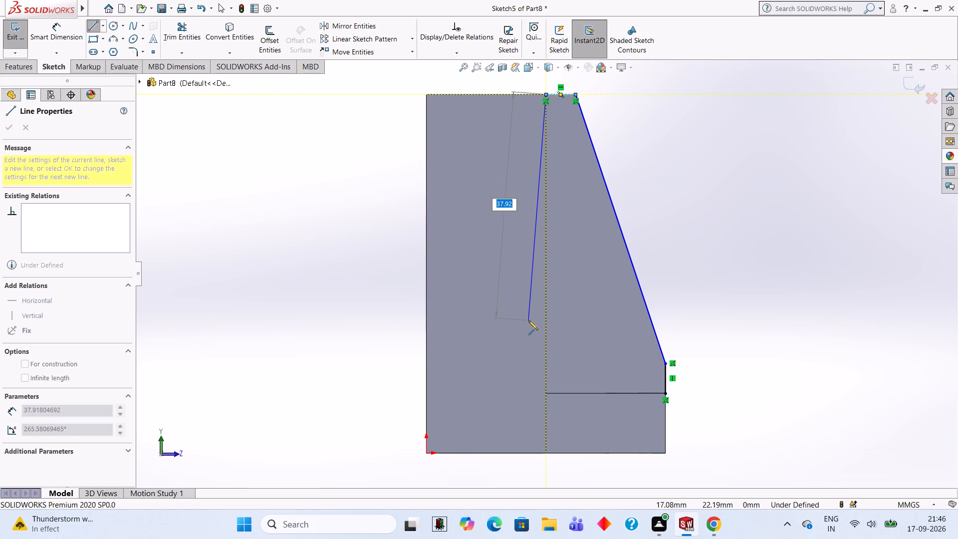
{"action": "left_click", "coordinate": [547, 392]}
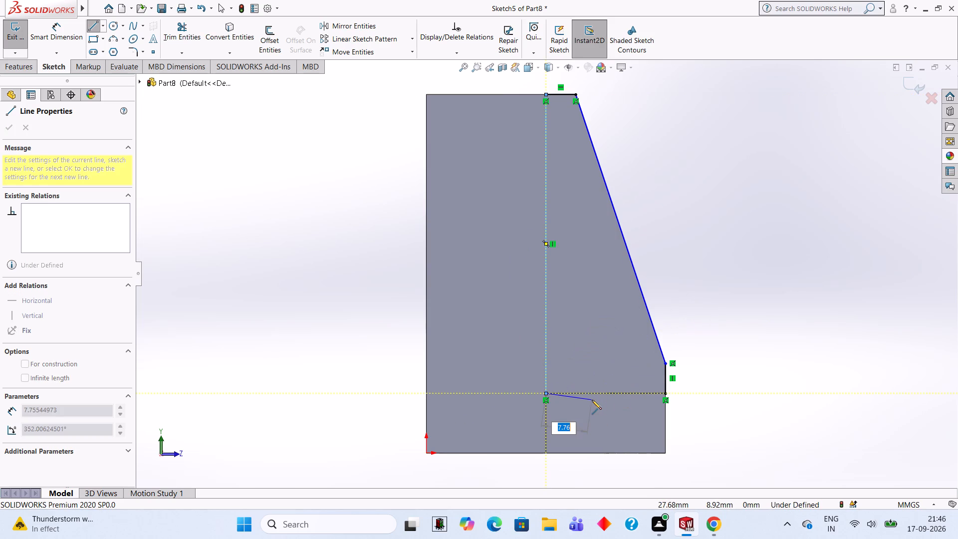
{"action": "key", "text": "Escape"}
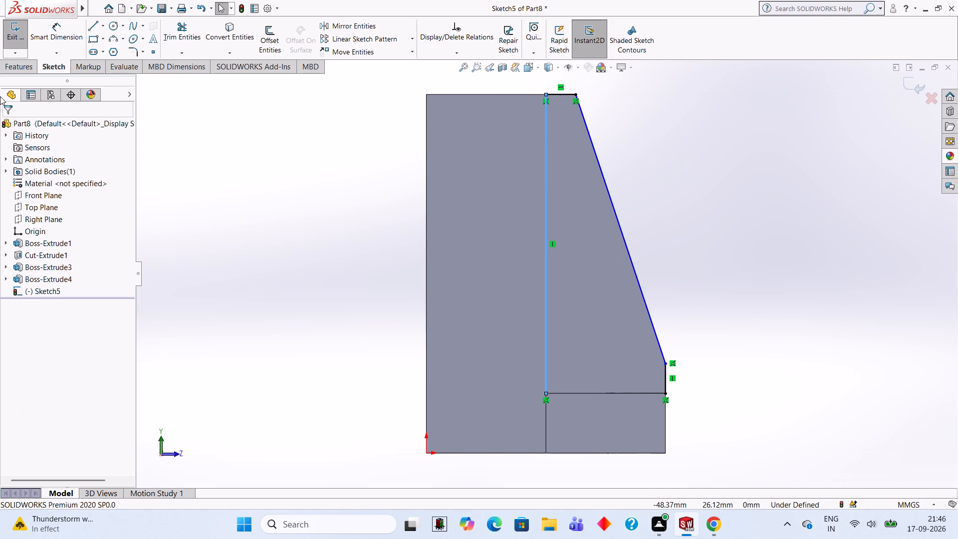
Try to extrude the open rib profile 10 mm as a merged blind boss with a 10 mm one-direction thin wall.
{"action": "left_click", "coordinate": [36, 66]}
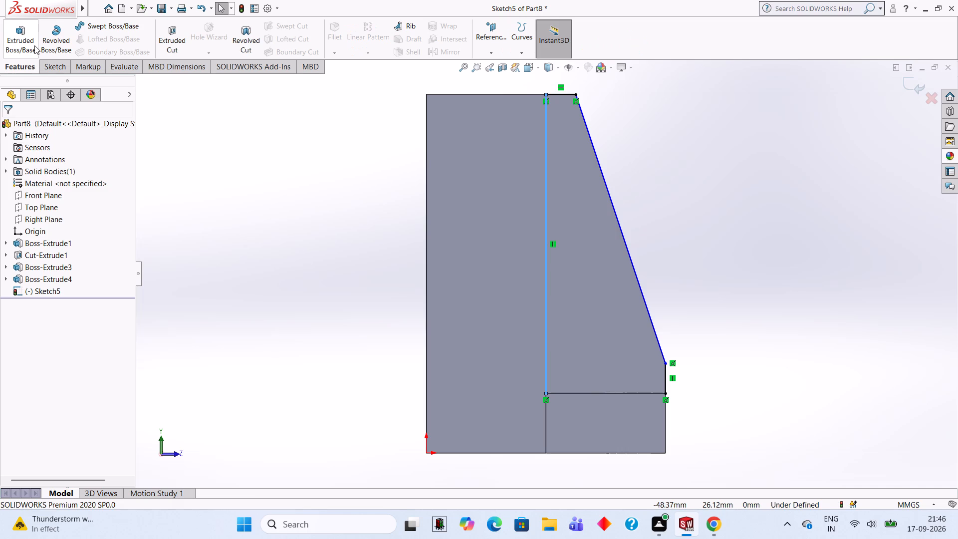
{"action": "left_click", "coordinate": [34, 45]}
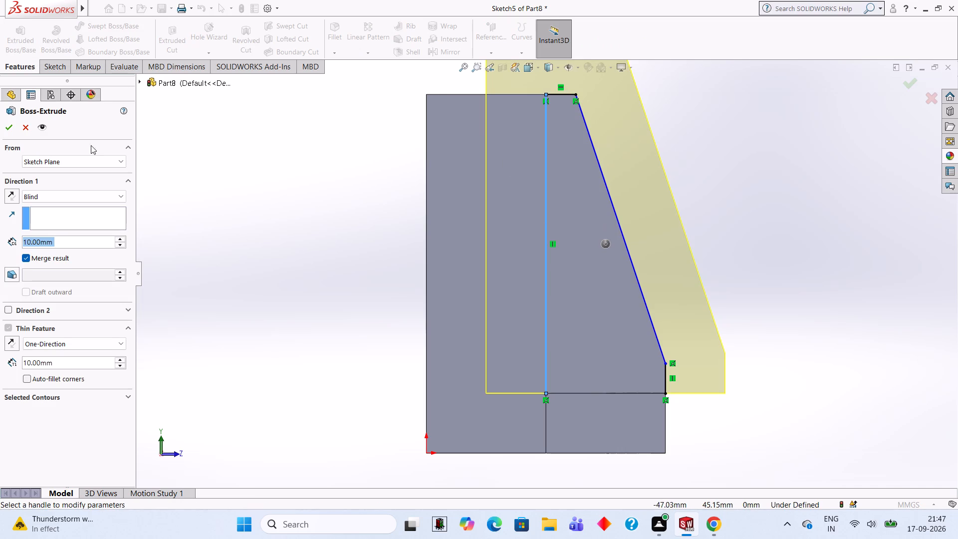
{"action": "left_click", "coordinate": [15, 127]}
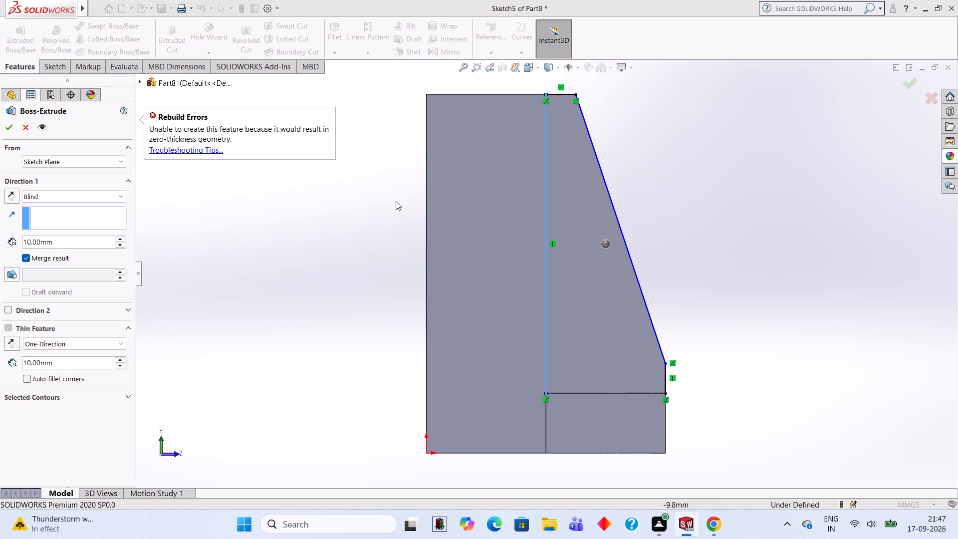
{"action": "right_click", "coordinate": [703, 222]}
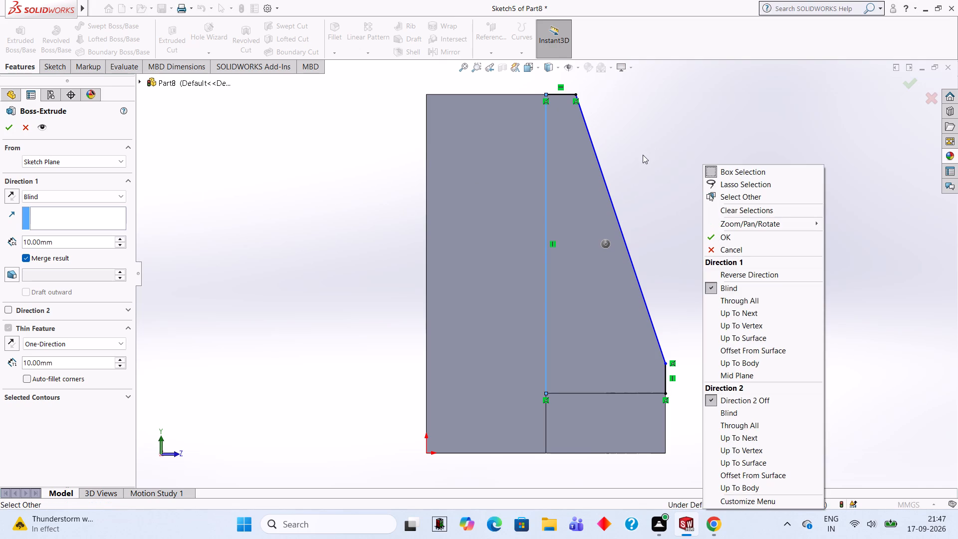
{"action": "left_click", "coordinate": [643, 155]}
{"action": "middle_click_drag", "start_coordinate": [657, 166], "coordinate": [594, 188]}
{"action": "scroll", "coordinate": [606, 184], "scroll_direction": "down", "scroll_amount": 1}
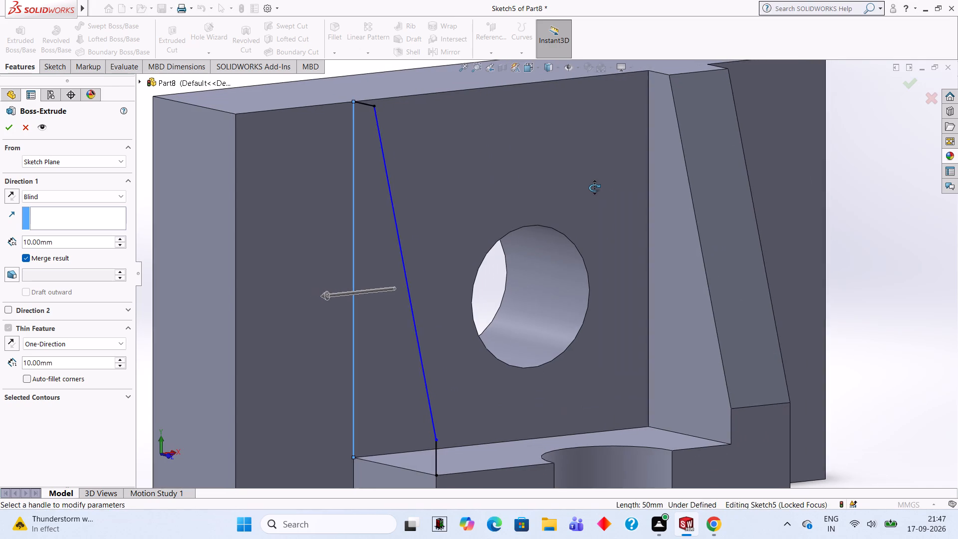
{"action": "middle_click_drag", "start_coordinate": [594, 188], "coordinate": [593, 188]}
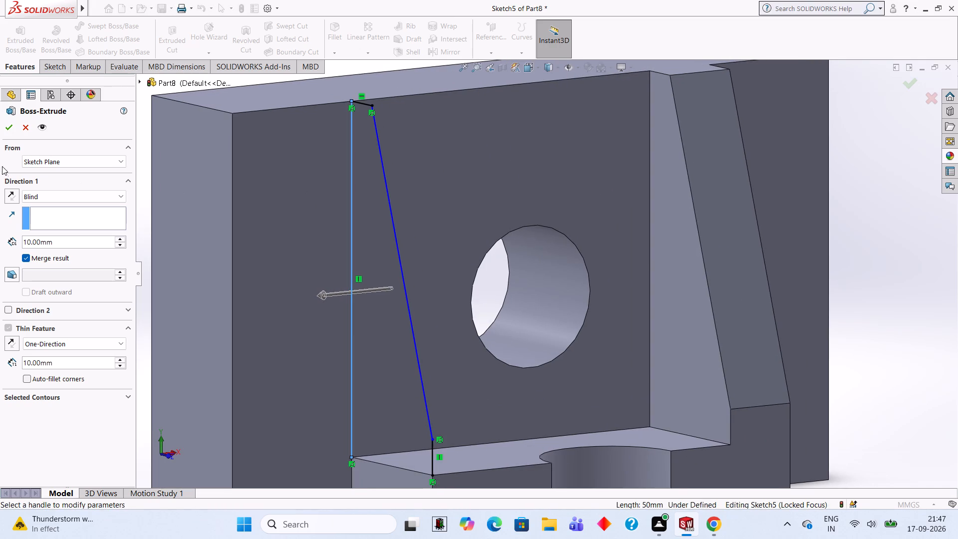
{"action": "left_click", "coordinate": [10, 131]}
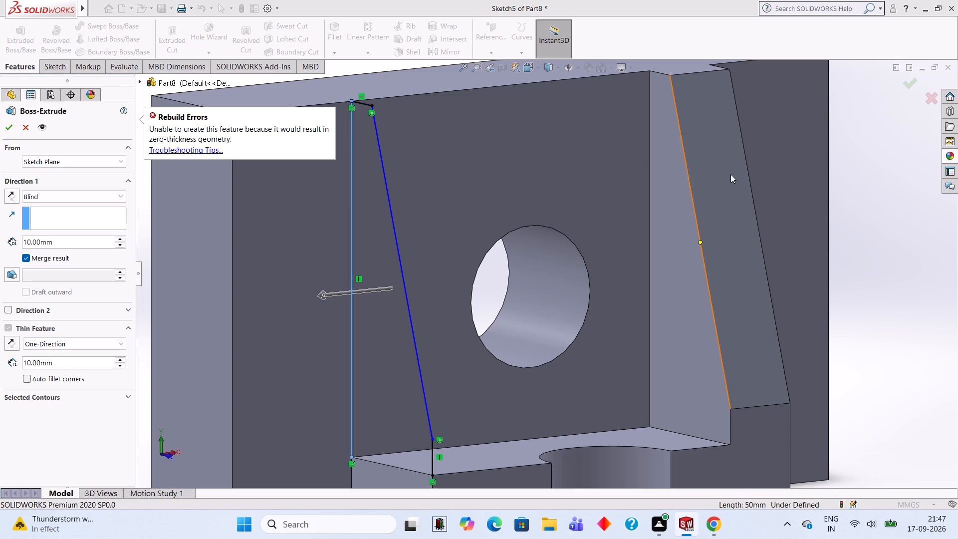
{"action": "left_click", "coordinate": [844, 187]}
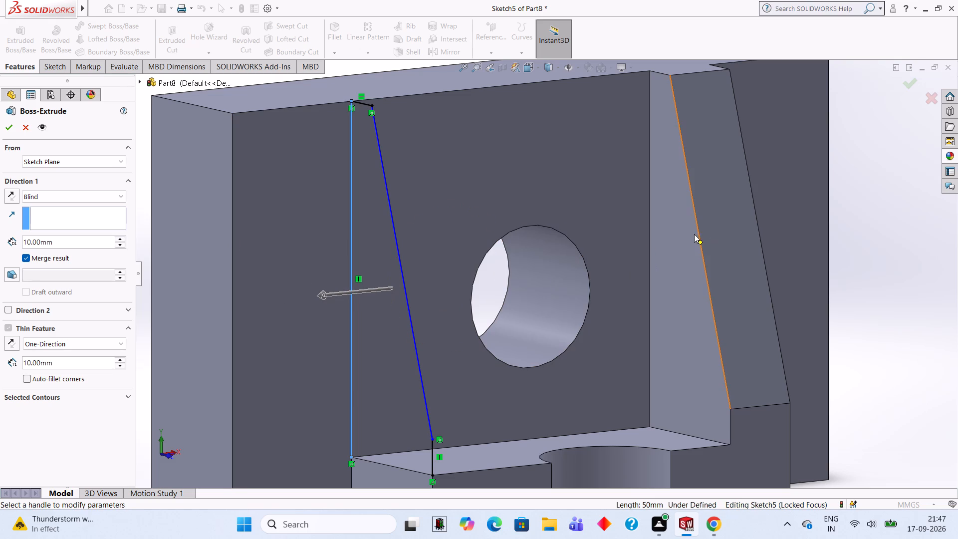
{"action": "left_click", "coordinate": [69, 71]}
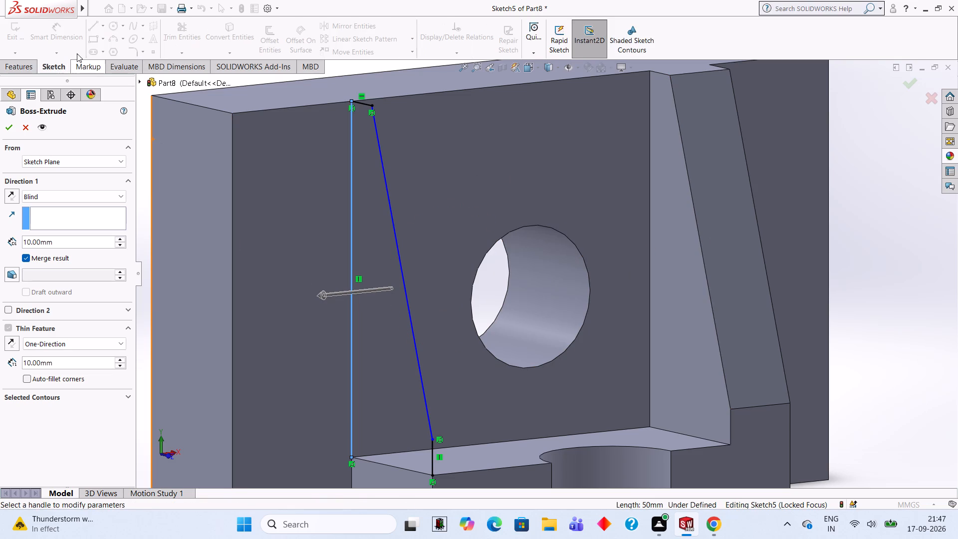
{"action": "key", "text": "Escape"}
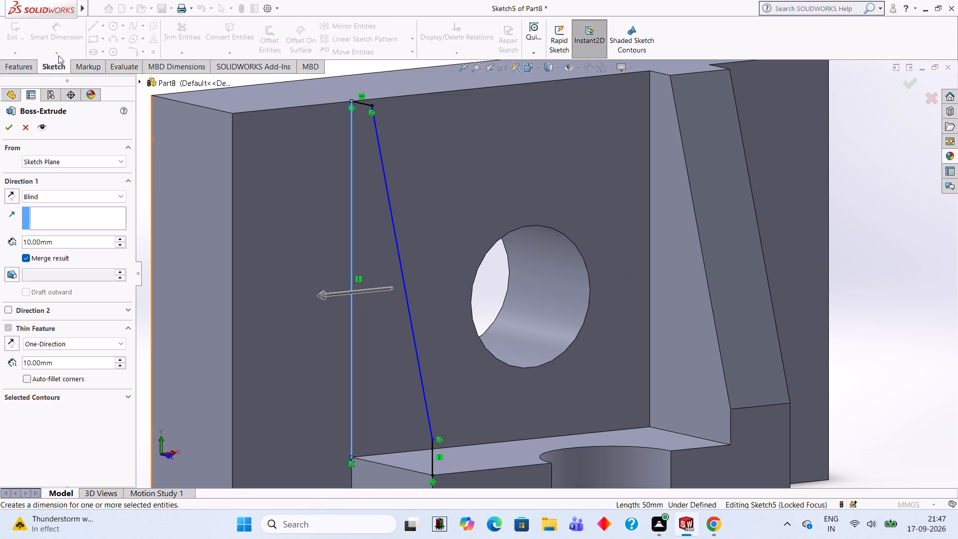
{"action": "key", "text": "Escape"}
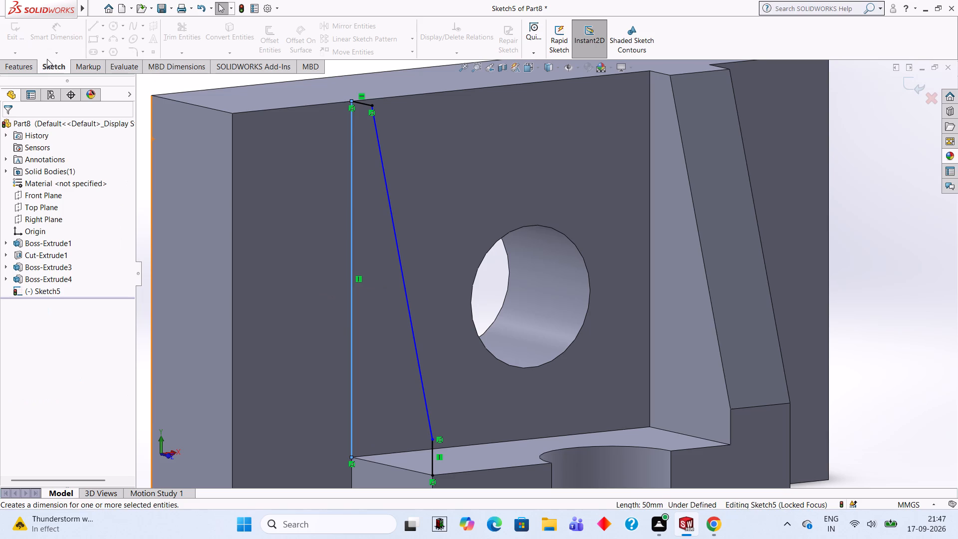
Close the rib profile with a 20 mm horizontal line along the boss's top edge.
{"action": "left_click", "coordinate": [92, 29]}
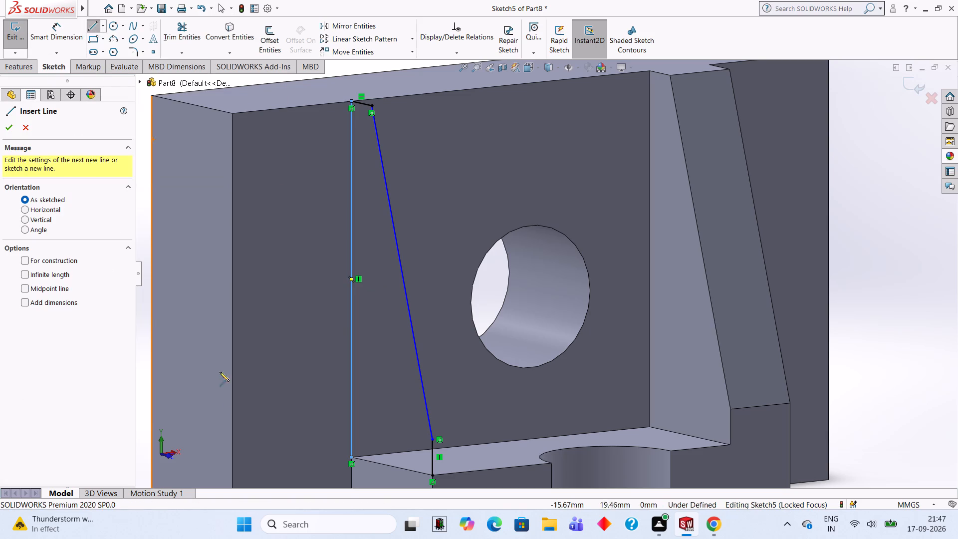
{"action": "left_click", "coordinate": [352, 457]}
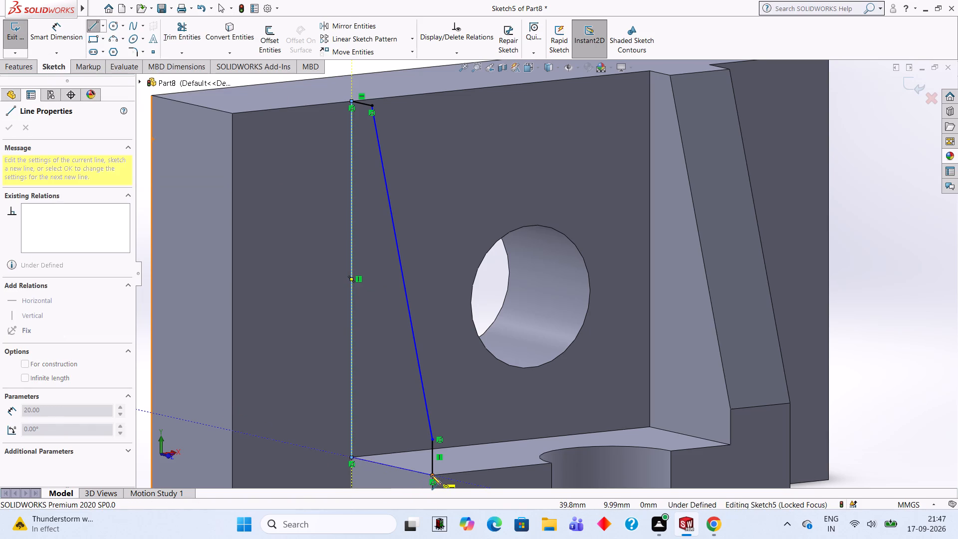
{"action": "left_click", "coordinate": [432, 475]}
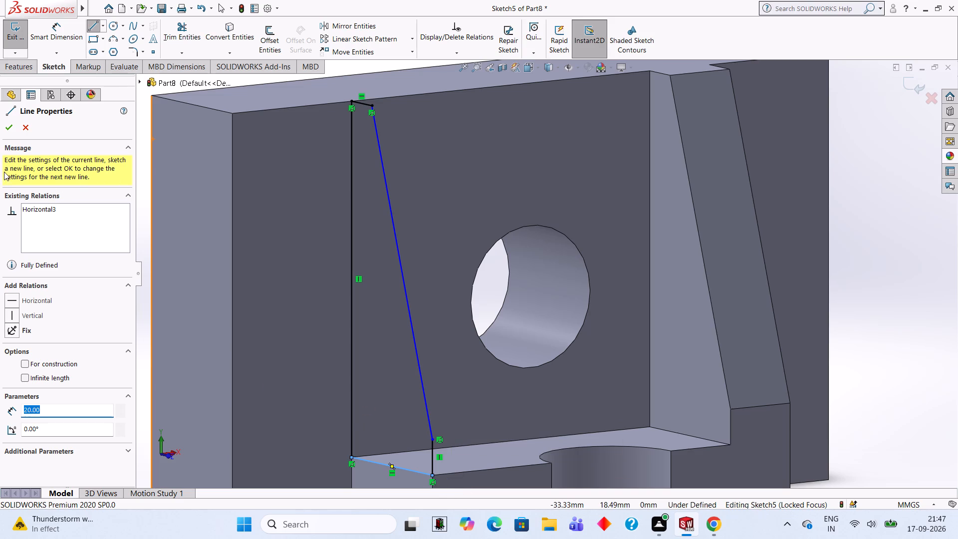
Extrude the closed rib profile 10 mm as a blind boss, reversed to run inward over the notched boss and merged with it.
{"action": "left_click", "coordinate": [30, 70]}
{"action": "left_click", "coordinate": [27, 45]}
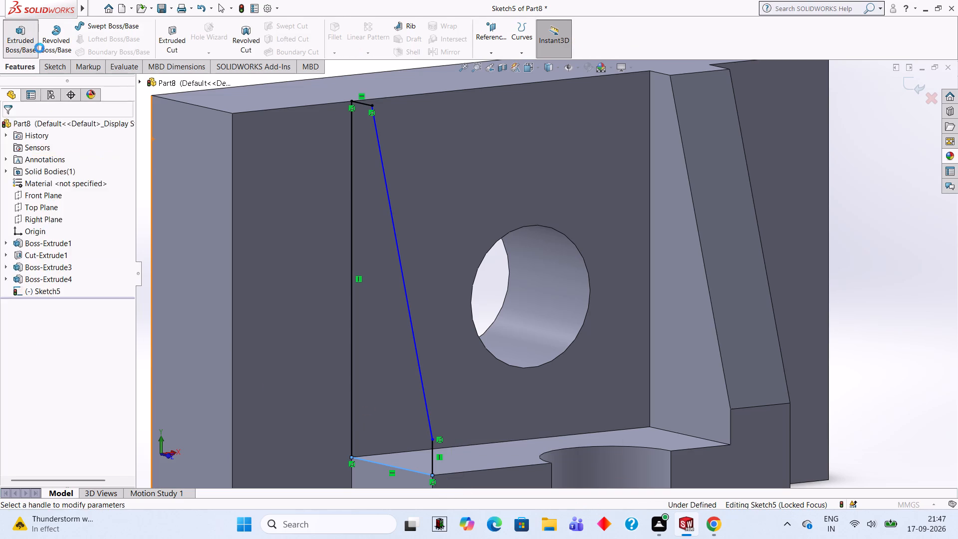
{"action": "left_click", "coordinate": [15, 194]}
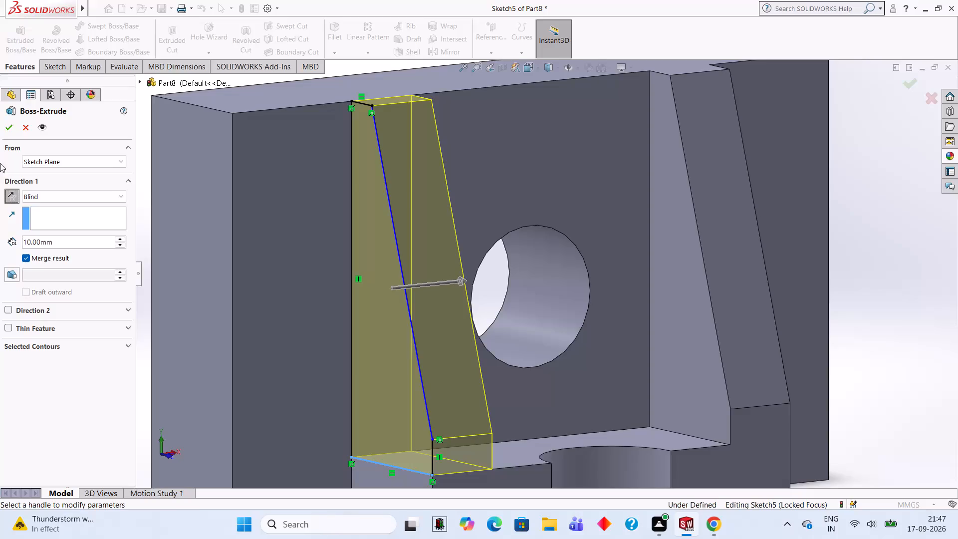
{"action": "left_click", "coordinate": [15, 132]}
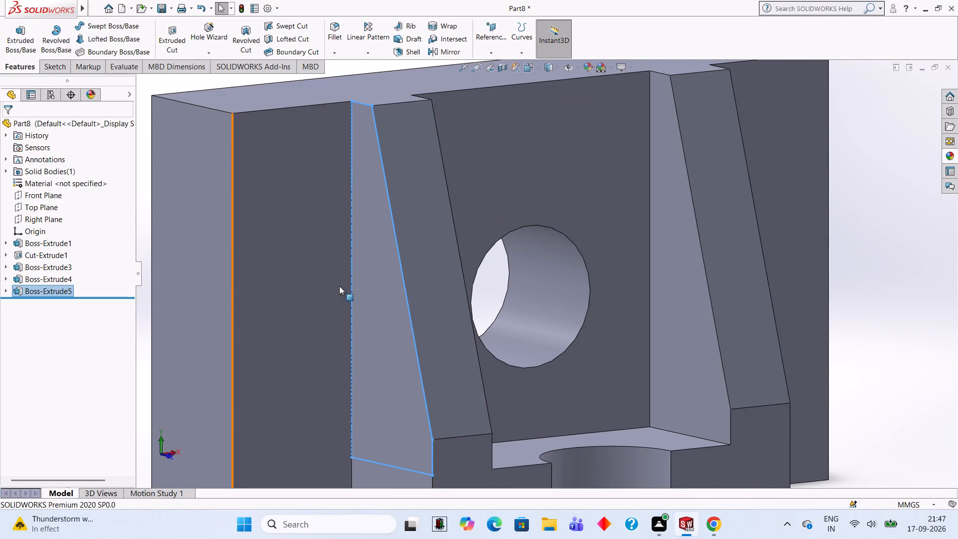
Inspect the model from the front and above to check both sloped ribs against the block and notched boss.
{"action": "scroll", "coordinate": [786, 211], "scroll_direction": "up", "scroll_amount": 2}
{"action": "scroll", "coordinate": [786, 211], "scroll_direction": "down", "scroll_amount": 1}
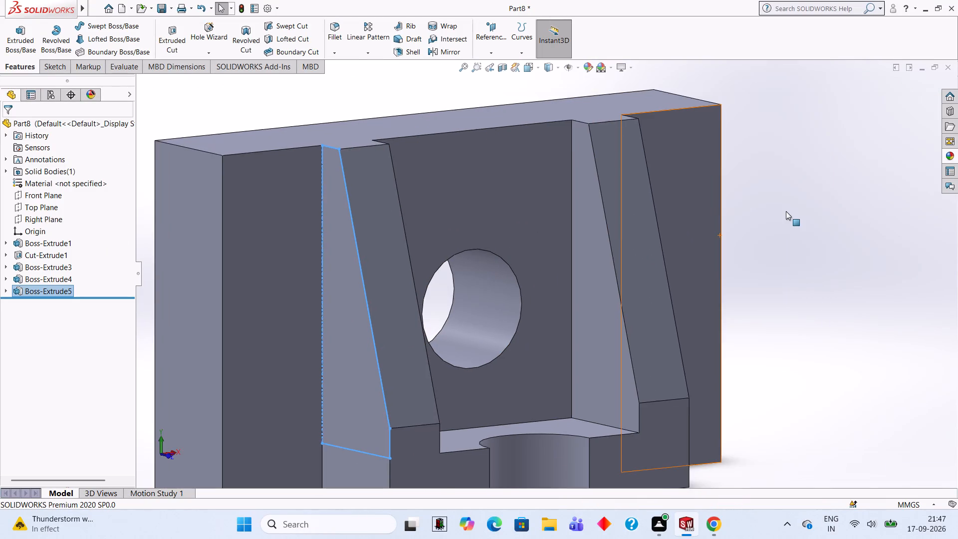
{"action": "scroll", "coordinate": [786, 211], "scroll_direction": "up", "scroll_amount": 1}
{"action": "scroll", "coordinate": [165, 289], "scroll_direction": "up", "scroll_amount": 1}
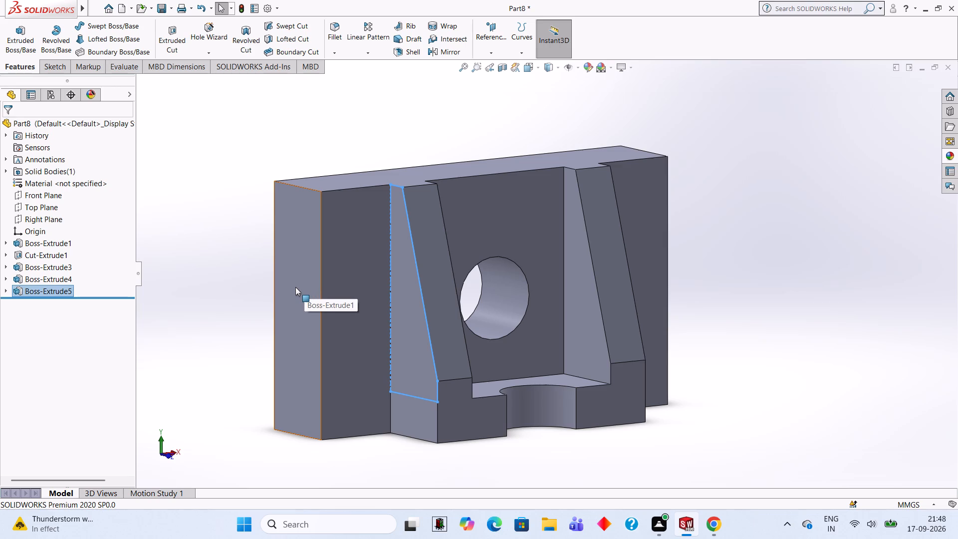
{"action": "scroll", "coordinate": [538, 281], "scroll_direction": "up", "scroll_amount": 1}
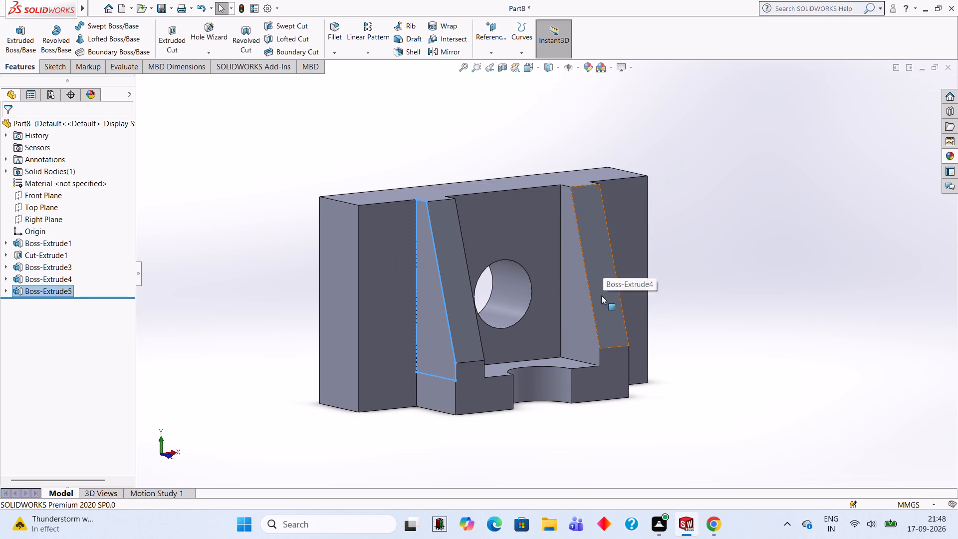
{"action": "scroll", "coordinate": [673, 255], "scroll_direction": "down", "scroll_amount": 1}
{"action": "middle_click_drag", "start_coordinate": [673, 255], "coordinate": [600, 331]}
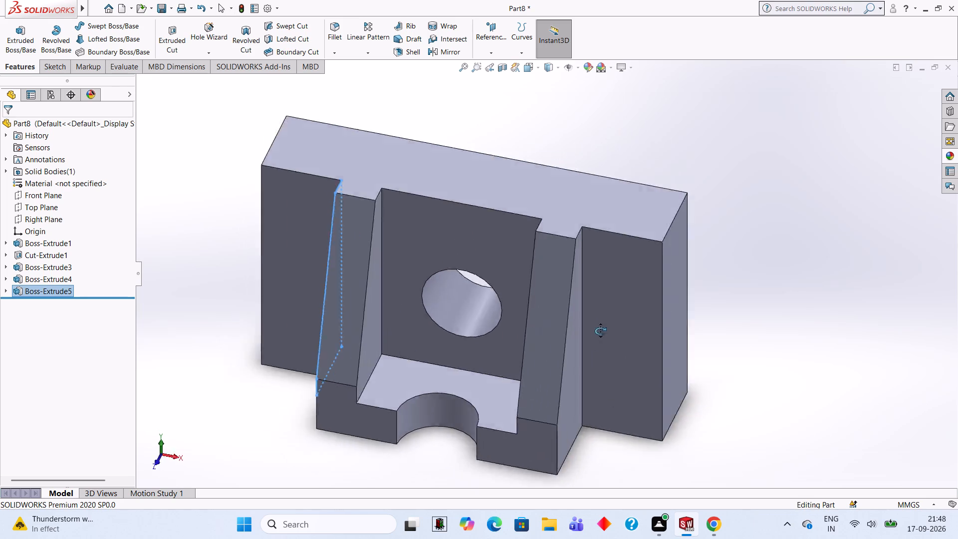
Inspect the block's back face, ends and top, checking the through hole and both sloped ribs.
{"action": "middle_click_drag", "start_coordinate": [600, 331], "coordinate": [496, 318]}
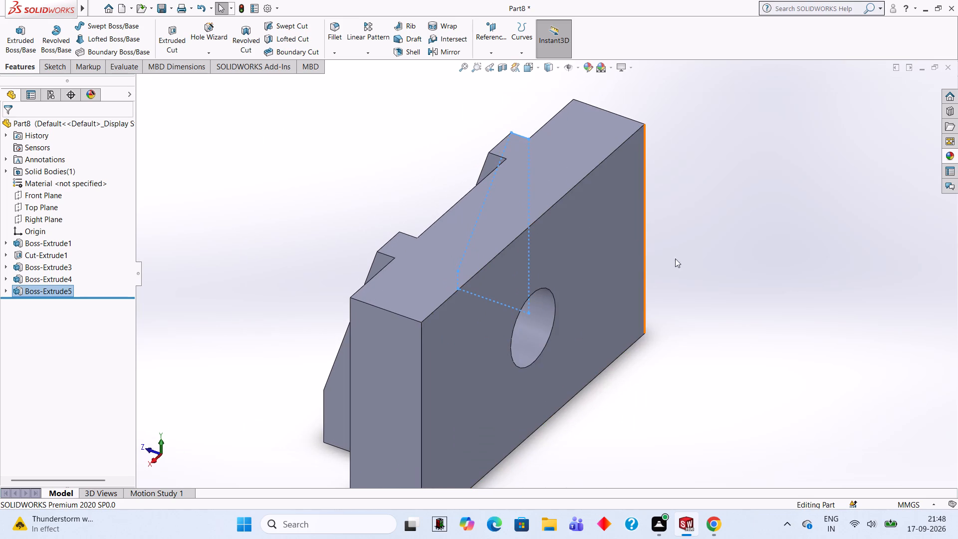
{"action": "middle_click_drag", "start_coordinate": [692, 244], "coordinate": [473, 300]}
{"action": "scroll", "coordinate": [692, 244], "scroll_direction": "down", "scroll_amount": 1}
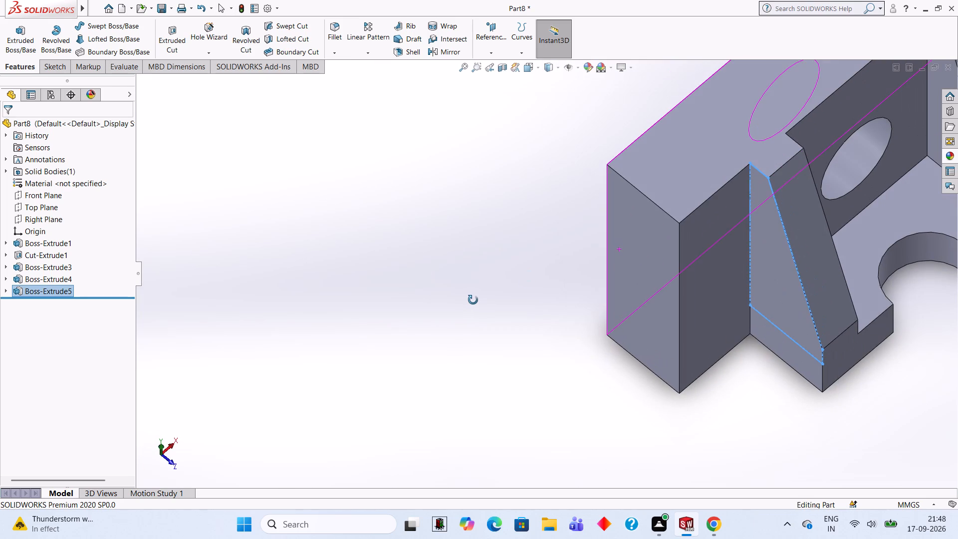
{"action": "middle_click_drag", "start_coordinate": [473, 300], "coordinate": [560, 295]}
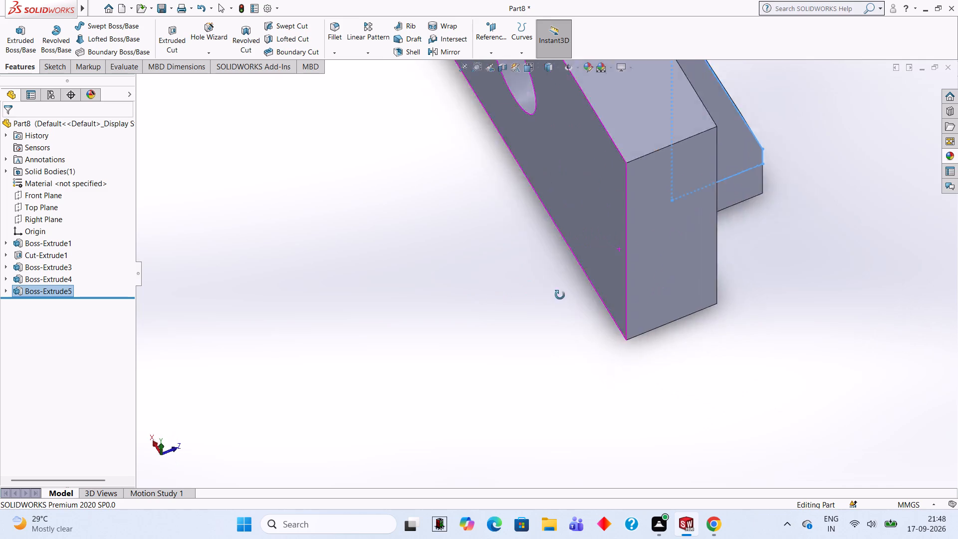
{"action": "middle_click_drag", "start_coordinate": [560, 295], "coordinate": [609, 280]}
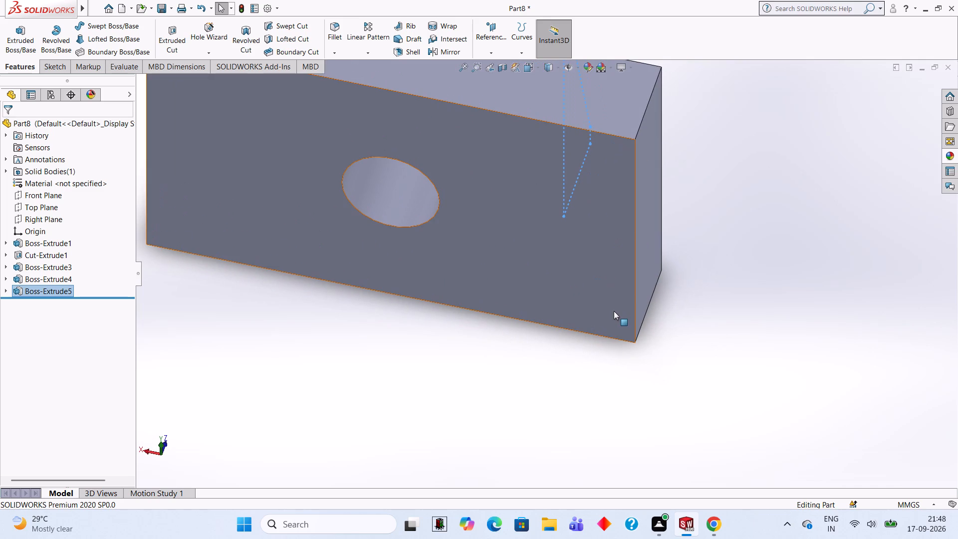
{"action": "middle_click", "coordinate": [630, 294]}
{"action": "scroll", "coordinate": [630, 294], "scroll_direction": "up", "scroll_amount": 2}
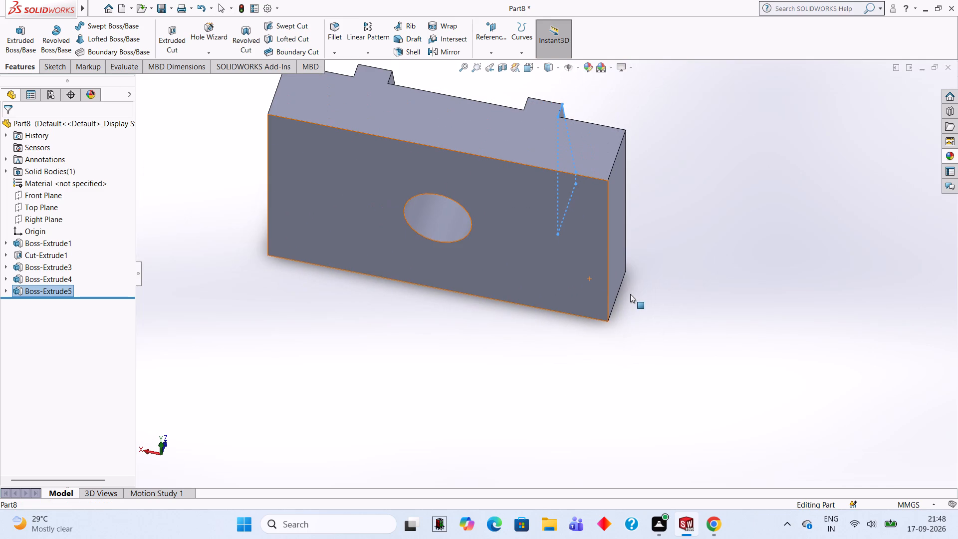
{"action": "middle_click_drag", "start_coordinate": [476, 159], "coordinate": [426, 309]}
{"action": "scroll", "coordinate": [475, 162], "scroll_direction": "down", "scroll_amount": 1}
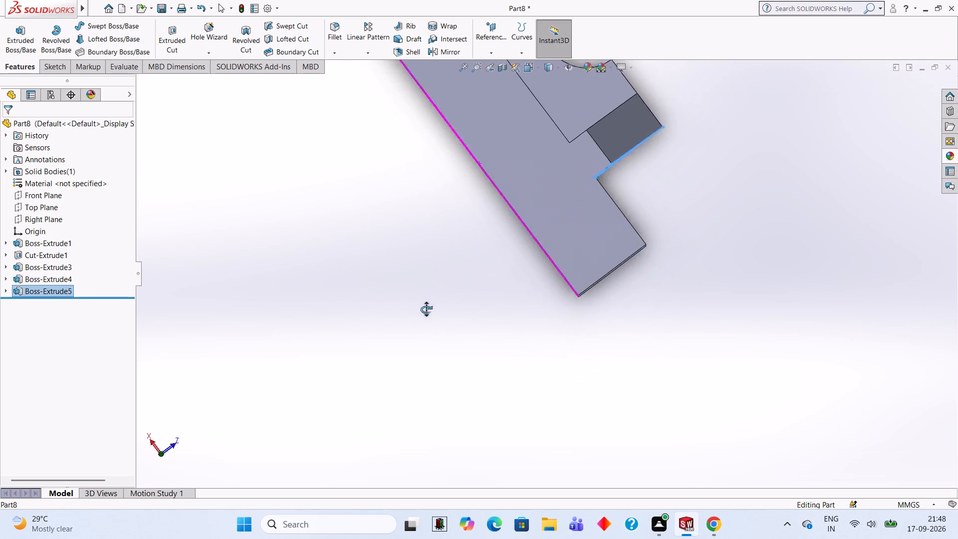
{"action": "middle_click_drag", "start_coordinate": [426, 309], "coordinate": [442, 254]}
{"action": "scroll", "coordinate": [349, 226], "scroll_direction": "up", "scroll_amount": 1}
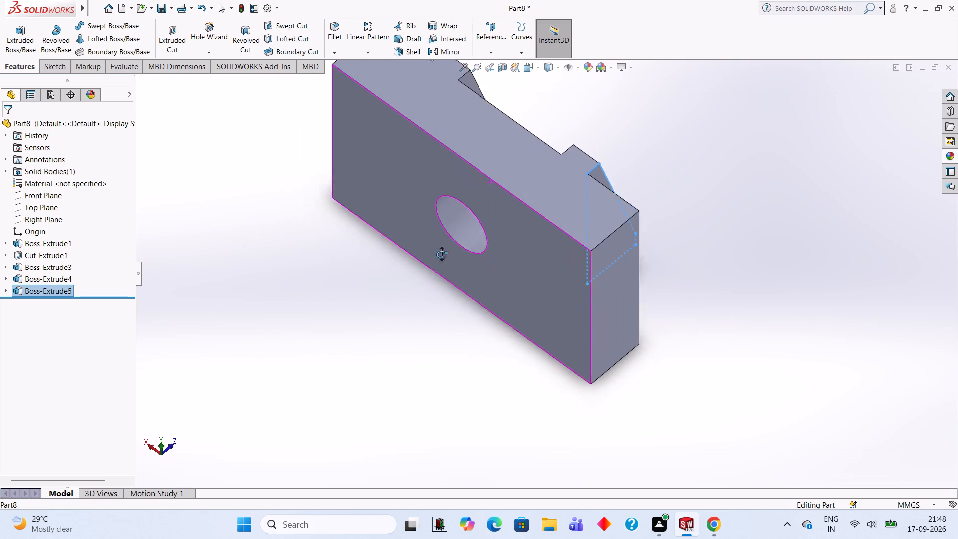
{"action": "middle_click_drag", "start_coordinate": [442, 254], "coordinate": [441, 269]}
{"action": "middle_click_drag", "start_coordinate": [451, 175], "coordinate": [418, 184]}
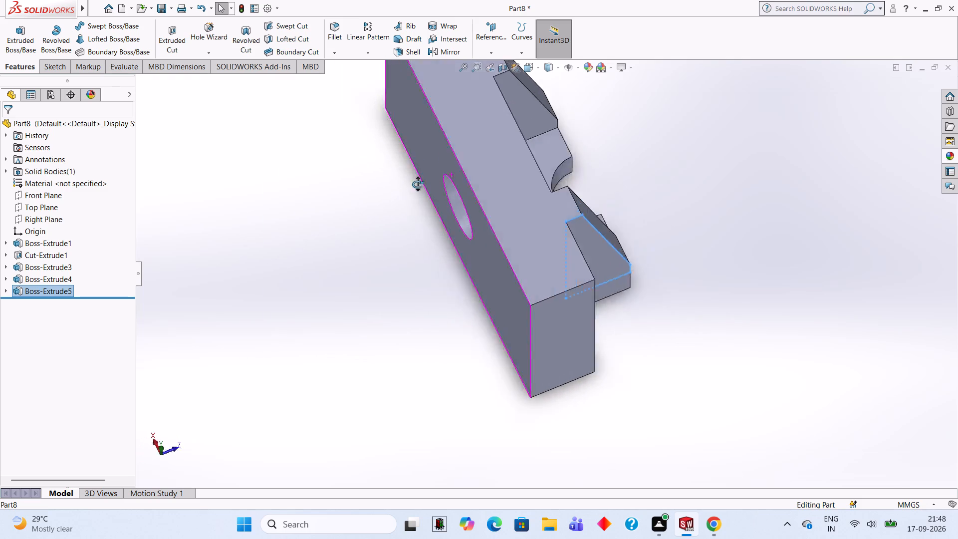
{"action": "middle_click_drag", "start_coordinate": [418, 184], "coordinate": [168, 220]}
{"action": "scroll", "coordinate": [183, 274], "scroll_direction": "down", "scroll_amount": 1}
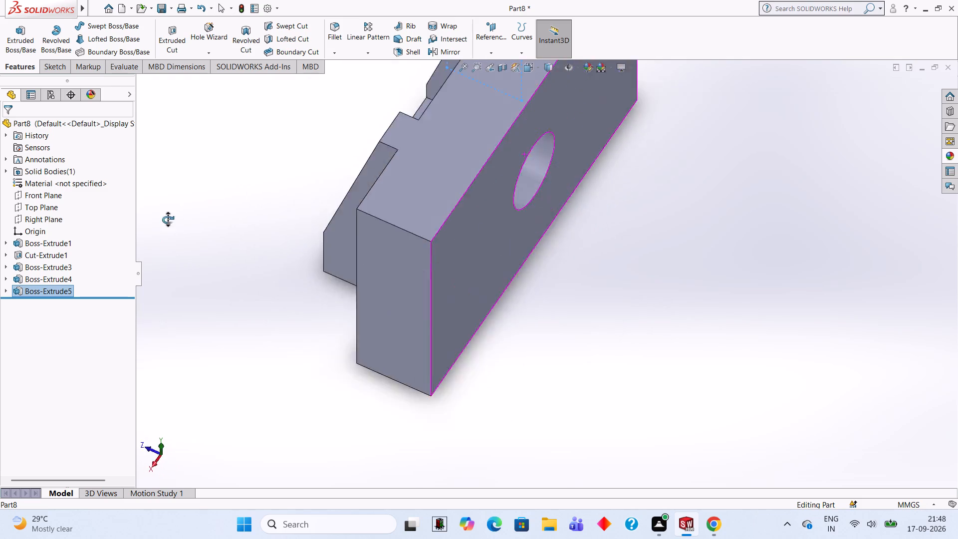
{"action": "middle_click_drag", "start_coordinate": [168, 220], "coordinate": [506, 346]}
{"action": "scroll", "coordinate": [505, 344], "scroll_direction": "up", "scroll_amount": 1}
{"action": "scroll", "coordinate": [531, 251], "scroll_direction": "up", "scroll_amount": 2}
{"action": "middle_click_drag", "start_coordinate": [502, 282], "coordinate": [502, 299]}
{"action": "scroll", "coordinate": [502, 299], "scroll_direction": "up", "scroll_amount": 1}
{"action": "scroll", "coordinate": [512, 230], "scroll_direction": "up", "scroll_amount": 2}
{"action": "scroll", "coordinate": [515, 218], "scroll_direction": "down", "scroll_amount": 3}
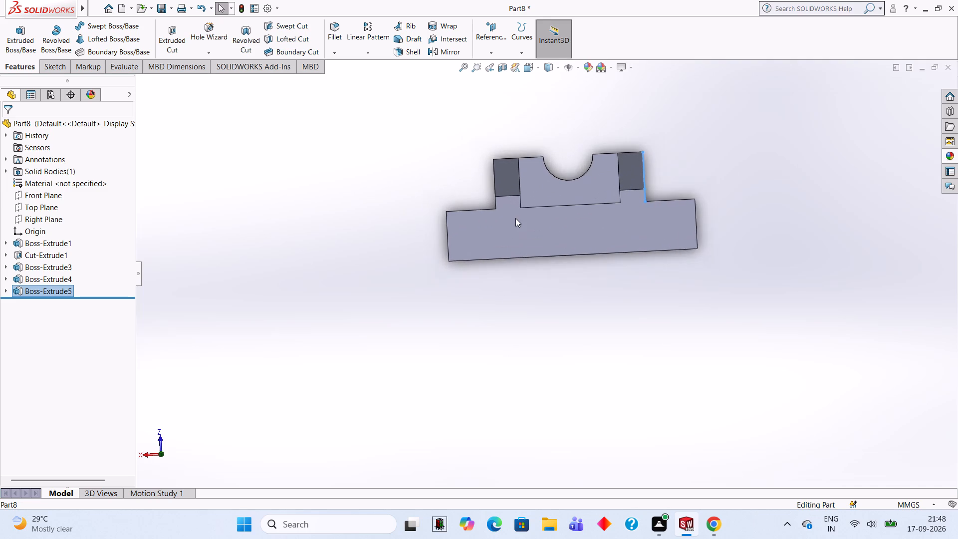
{"action": "scroll", "coordinate": [515, 218], "scroll_direction": "down", "scroll_amount": 2}
{"action": "middle_click_drag", "start_coordinate": [515, 218], "coordinate": [593, 218]}
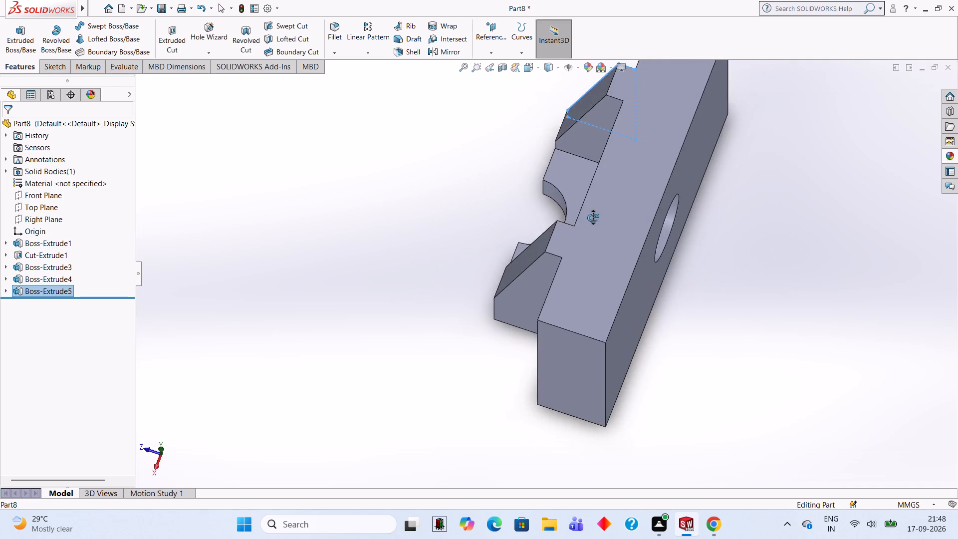
{"action": "middle_click_drag", "start_coordinate": [593, 218], "coordinate": [451, 374]}
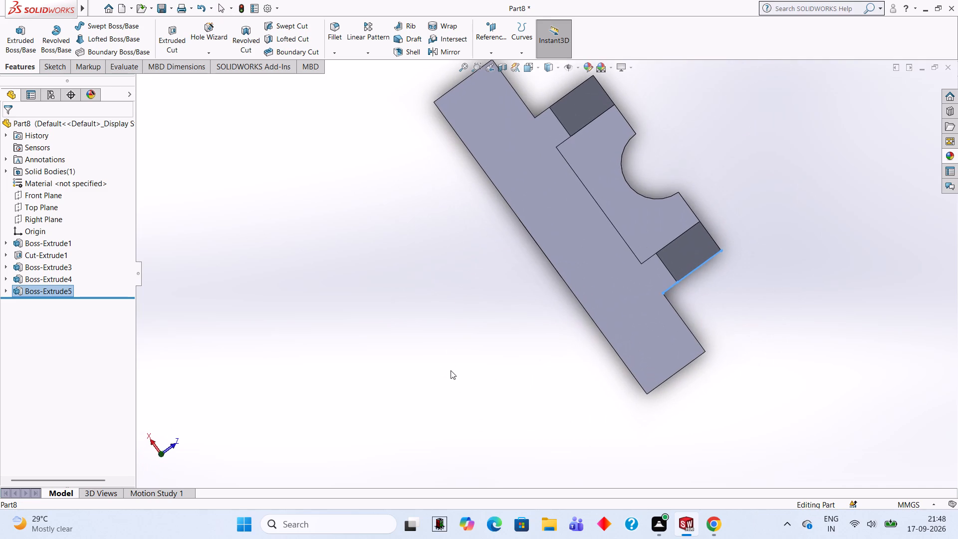
{"action": "middle_click_drag", "start_coordinate": [438, 348], "coordinate": [505, 351]}
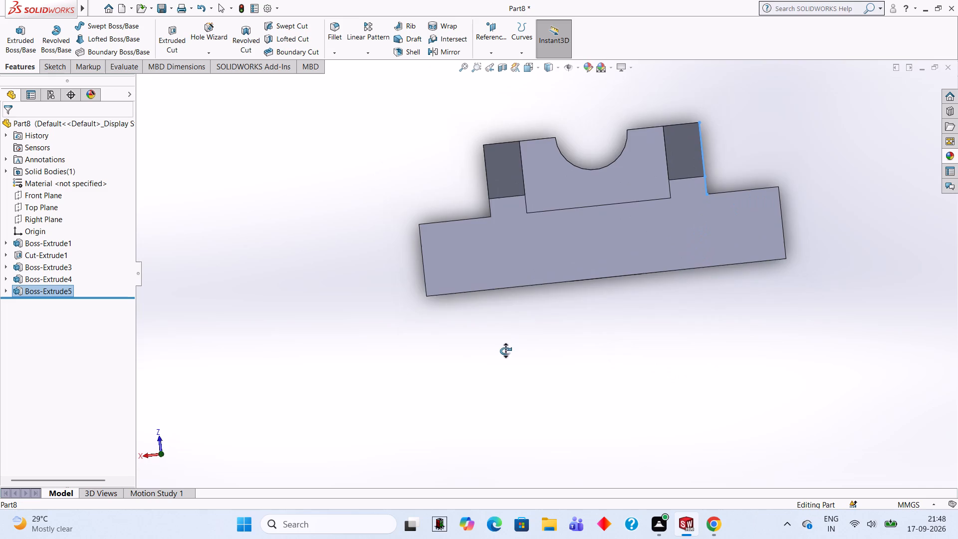
Examine the notched boss and rib bases from the front and from underneath the block.
{"action": "middle_click_drag", "start_coordinate": [505, 351], "coordinate": [317, 242]}
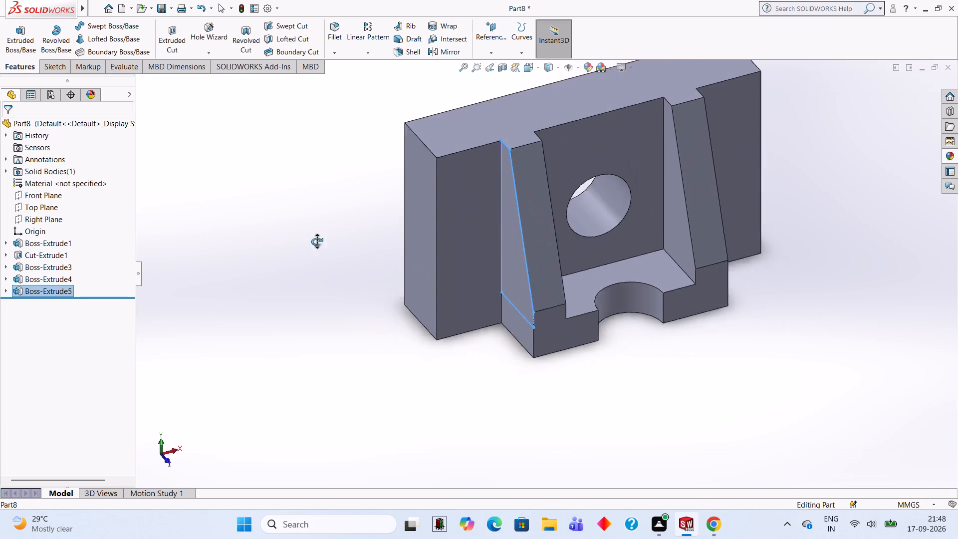
{"action": "middle_click_drag", "start_coordinate": [317, 242], "coordinate": [310, 213]}
{"action": "scroll", "coordinate": [402, 293], "scroll_direction": "down", "scroll_amount": 1}
{"action": "middle_click_drag", "start_coordinate": [402, 293], "coordinate": [401, 184]}
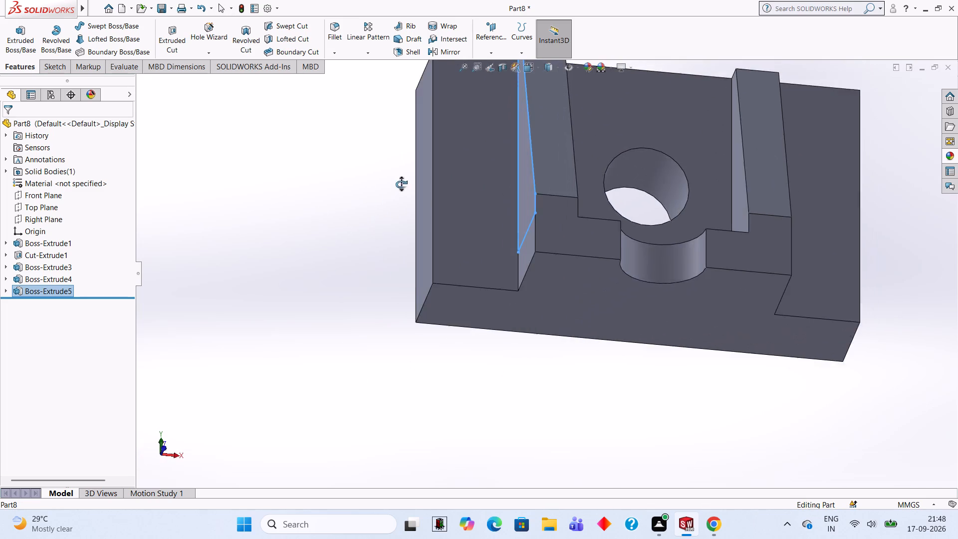
{"action": "middle_click_drag", "start_coordinate": [401, 184], "coordinate": [402, 184]}
{"action": "middle_click_drag", "start_coordinate": [395, 311], "coordinate": [373, 259]}
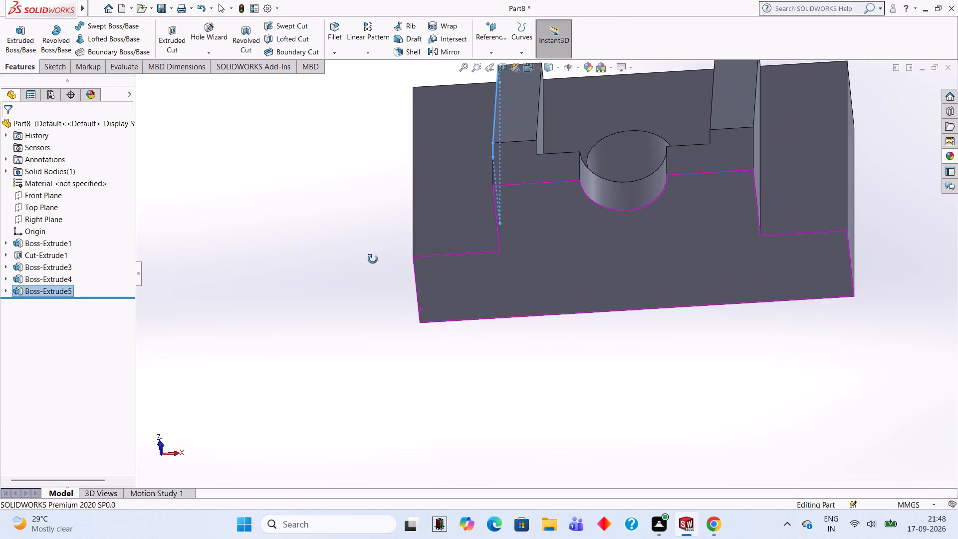
{"action": "middle_click_drag", "start_coordinate": [373, 259], "coordinate": [384, 192]}
{"action": "scroll", "coordinate": [384, 192], "scroll_direction": "up", "scroll_amount": 1}
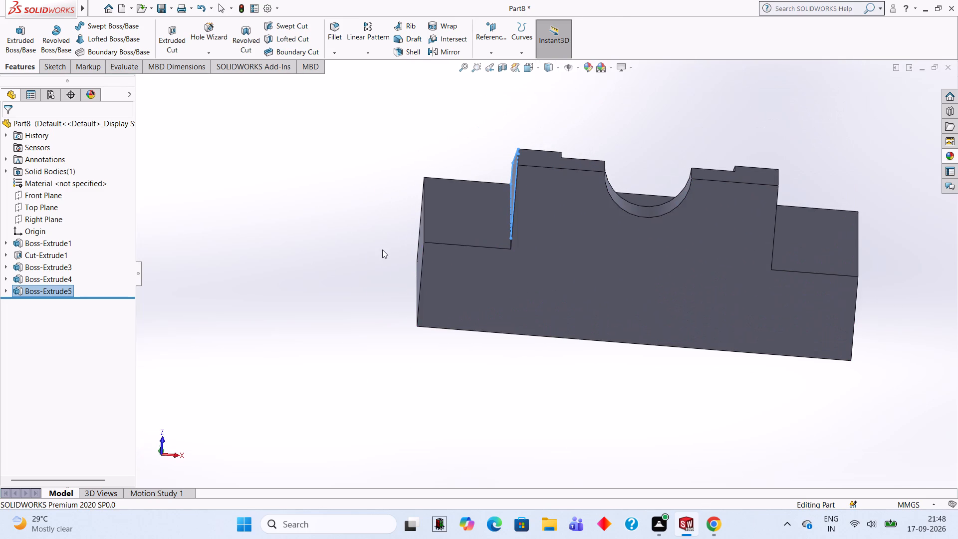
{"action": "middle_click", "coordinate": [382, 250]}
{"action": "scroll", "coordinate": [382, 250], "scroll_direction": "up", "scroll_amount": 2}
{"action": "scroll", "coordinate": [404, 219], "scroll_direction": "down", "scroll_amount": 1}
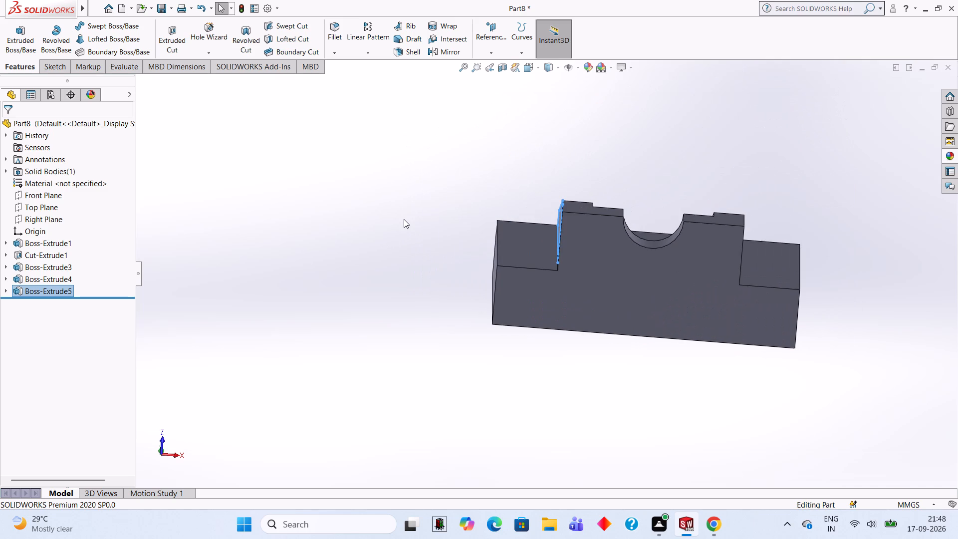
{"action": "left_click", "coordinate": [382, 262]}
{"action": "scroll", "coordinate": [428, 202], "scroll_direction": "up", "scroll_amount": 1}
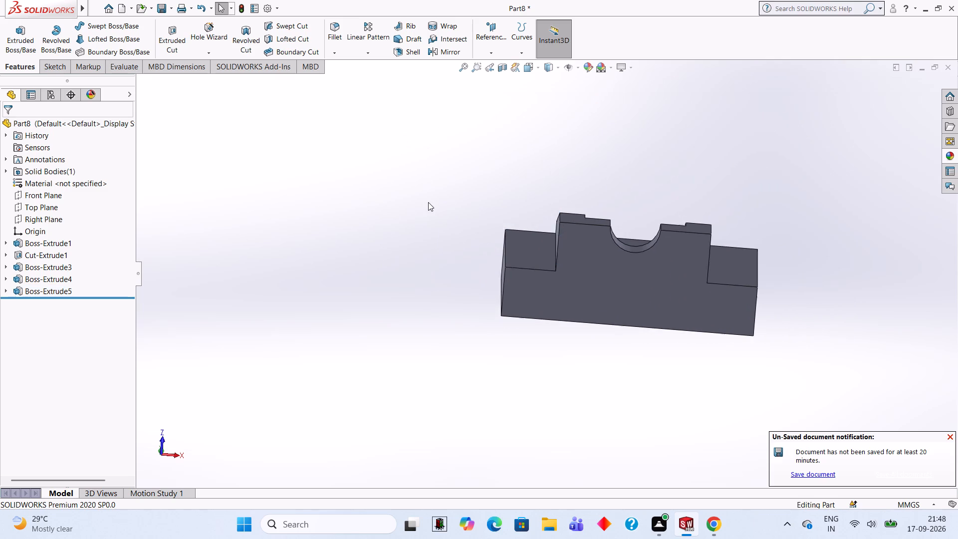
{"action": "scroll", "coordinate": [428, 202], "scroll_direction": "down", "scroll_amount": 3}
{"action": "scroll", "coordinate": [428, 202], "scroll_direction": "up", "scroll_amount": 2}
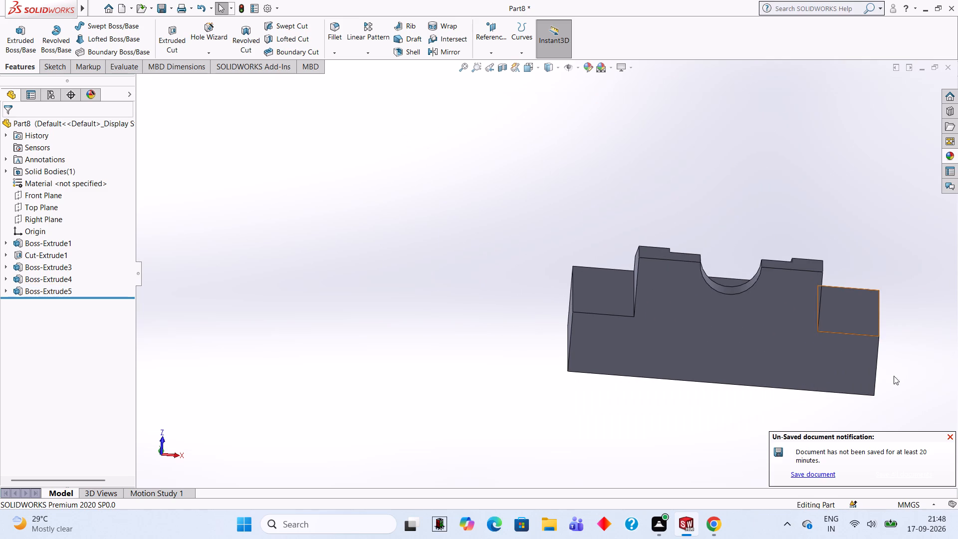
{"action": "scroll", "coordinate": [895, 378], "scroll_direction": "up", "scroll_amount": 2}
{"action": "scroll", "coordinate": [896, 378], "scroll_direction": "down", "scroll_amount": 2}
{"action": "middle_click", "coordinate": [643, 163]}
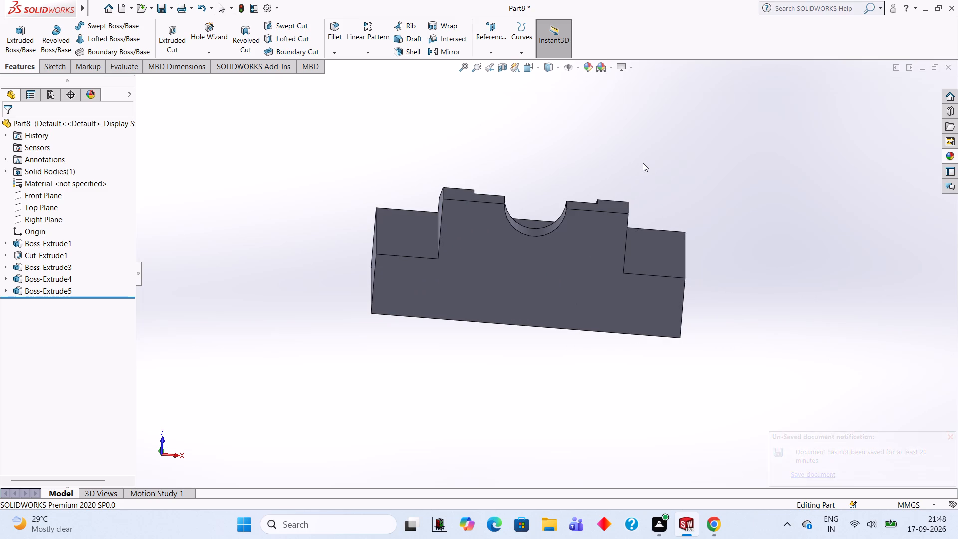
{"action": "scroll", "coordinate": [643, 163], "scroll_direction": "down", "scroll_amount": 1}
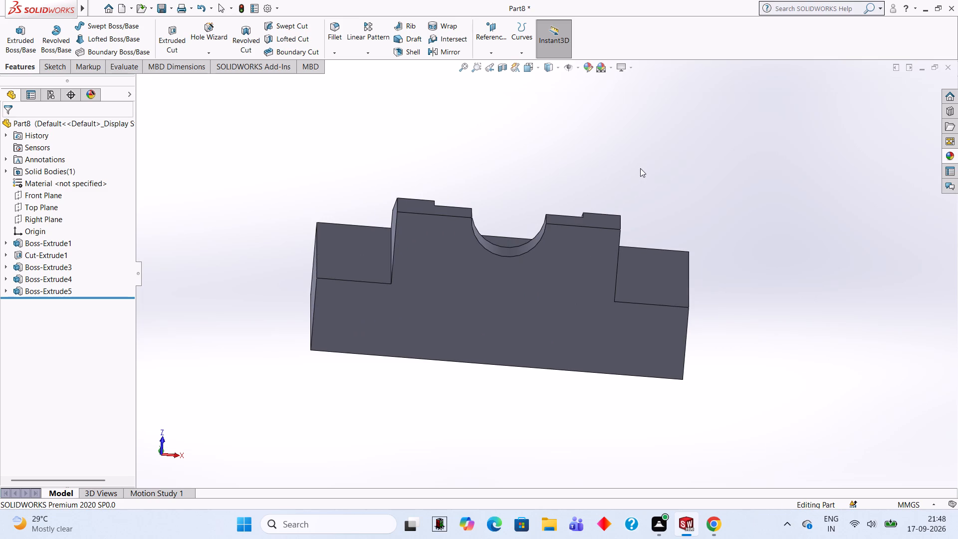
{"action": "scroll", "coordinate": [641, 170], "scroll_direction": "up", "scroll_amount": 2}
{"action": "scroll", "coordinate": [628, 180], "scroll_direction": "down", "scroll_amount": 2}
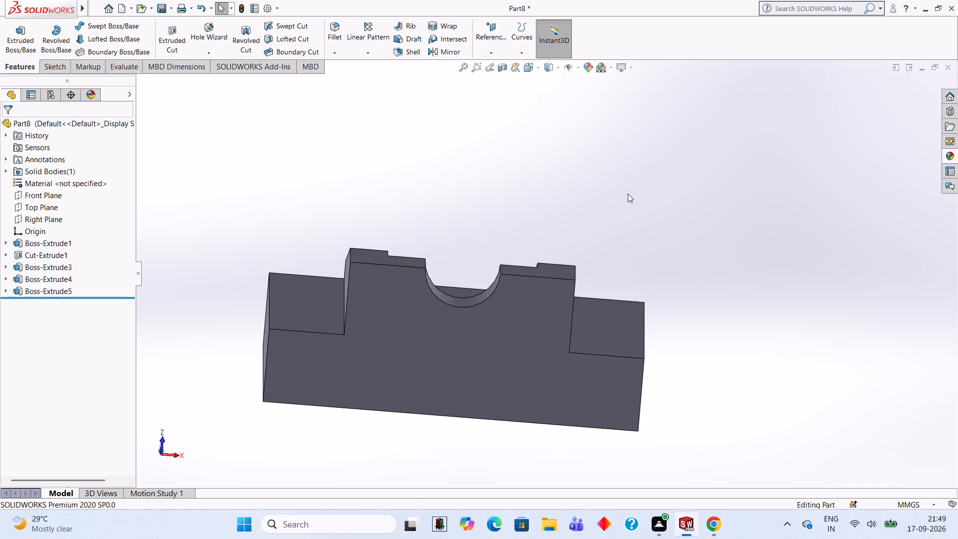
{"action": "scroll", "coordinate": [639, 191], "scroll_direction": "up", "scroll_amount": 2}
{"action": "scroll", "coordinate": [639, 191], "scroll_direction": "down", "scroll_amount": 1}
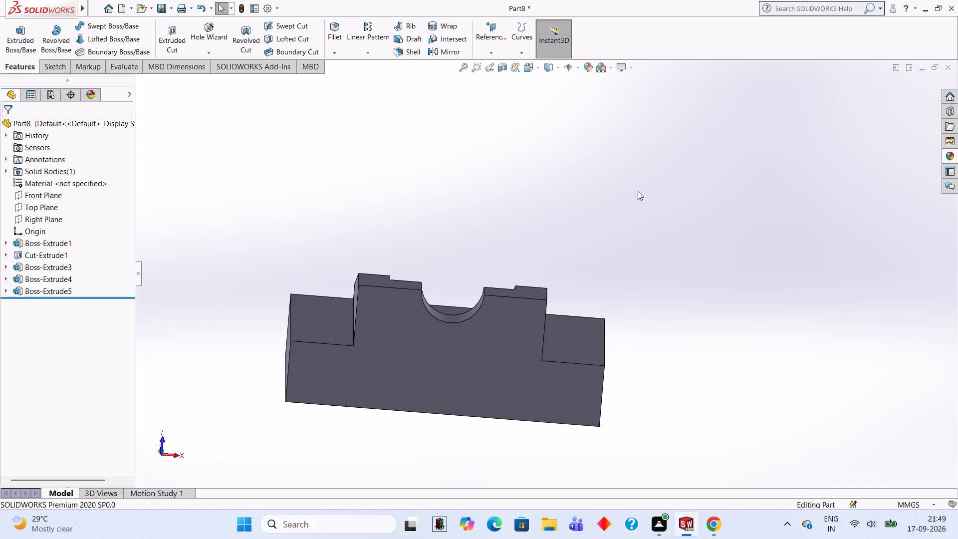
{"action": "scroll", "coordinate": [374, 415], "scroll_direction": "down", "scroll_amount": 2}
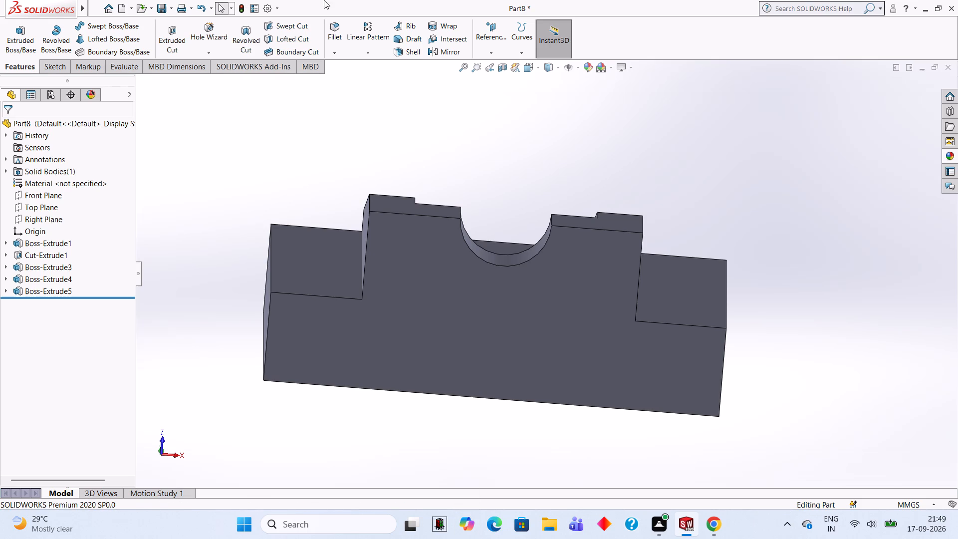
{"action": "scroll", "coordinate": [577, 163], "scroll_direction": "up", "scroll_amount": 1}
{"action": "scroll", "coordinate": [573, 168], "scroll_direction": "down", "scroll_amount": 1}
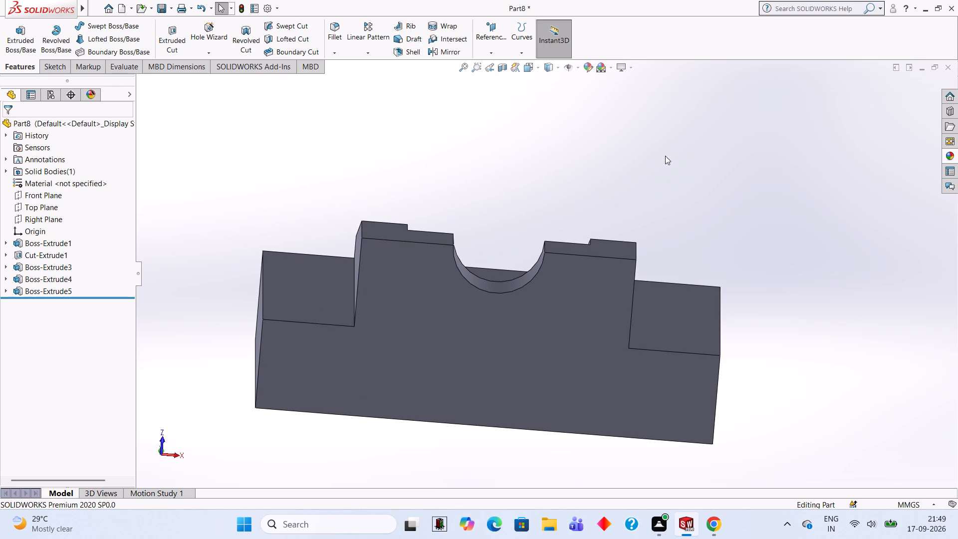
Review the whole part in the standard side, top and front views, and from angled front and rear viewpoints.
{"action": "left_click", "coordinate": [178, 455]}
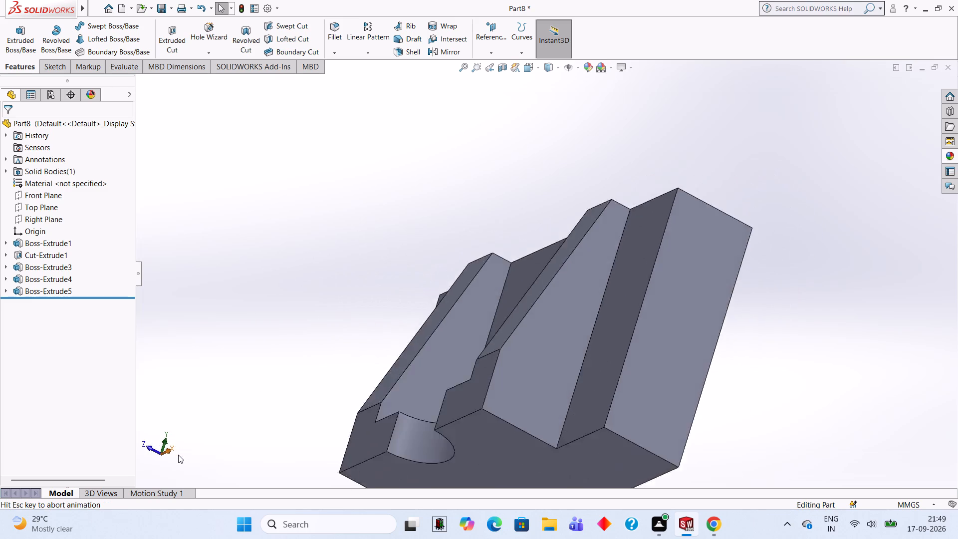
{"action": "left_click", "coordinate": [164, 444]}
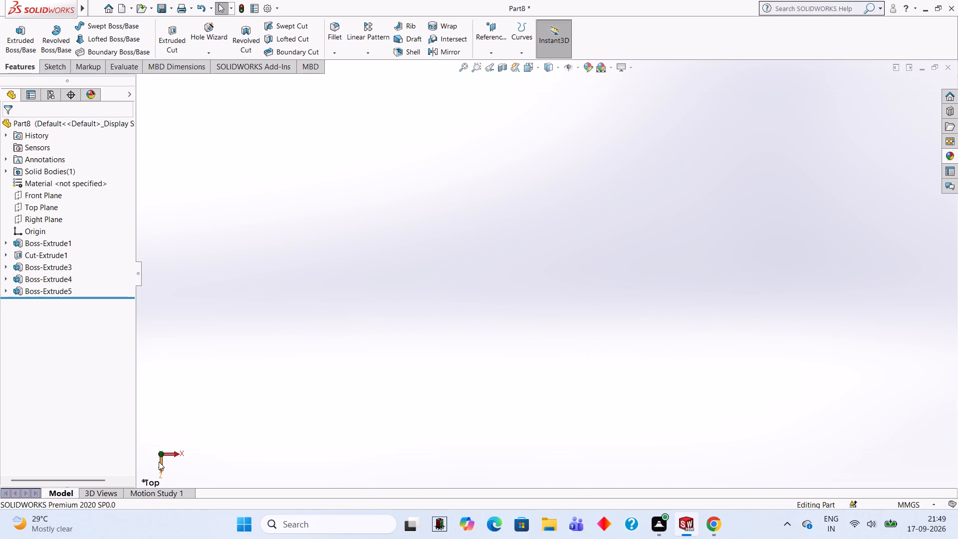
{"action": "left_click", "coordinate": [159, 462]}
{"action": "scroll", "coordinate": [188, 456], "scroll_direction": "up", "scroll_amount": 2}
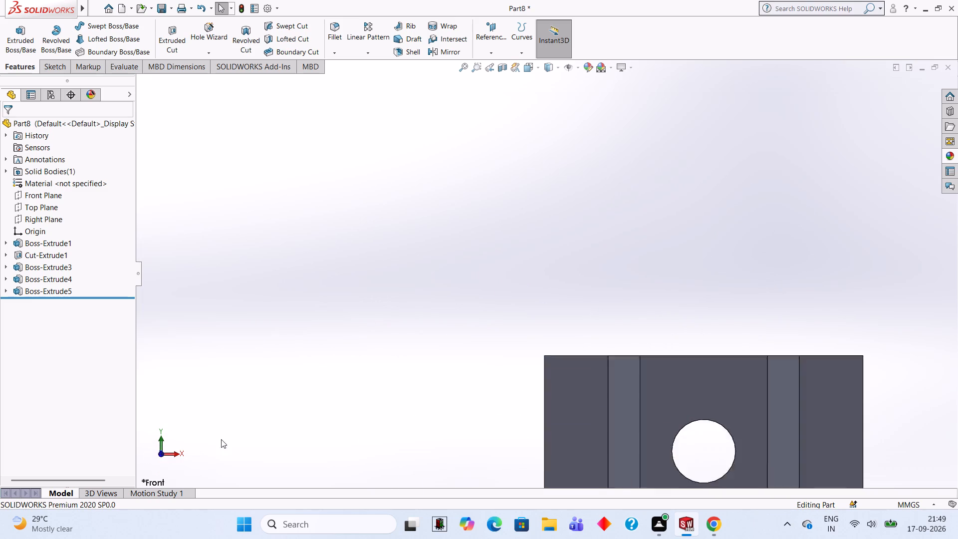
{"action": "scroll", "coordinate": [221, 439], "scroll_direction": "up", "scroll_amount": 1}
{"action": "scroll", "coordinate": [554, 390], "scroll_direction": "up", "scroll_amount": 2}
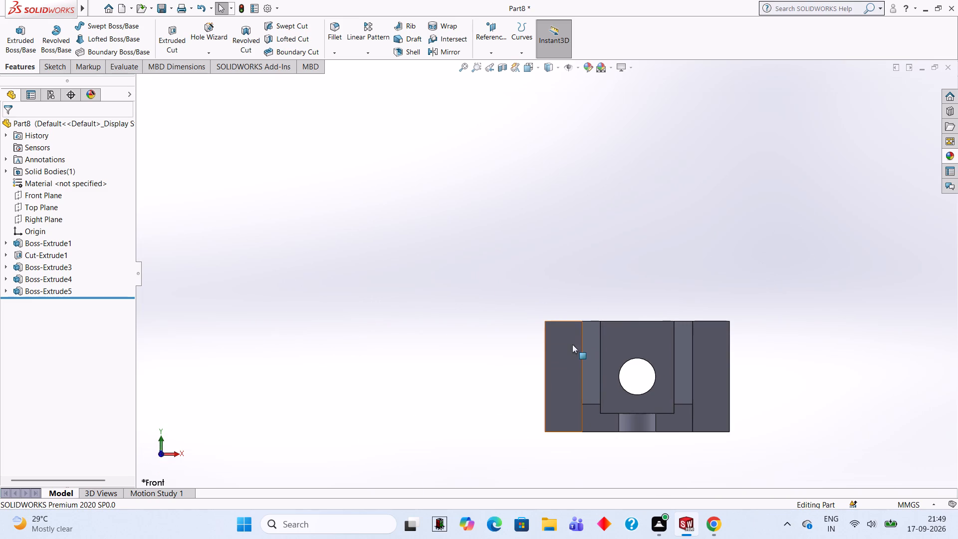
{"action": "scroll", "coordinate": [693, 213], "scroll_direction": "down", "scroll_amount": 1}
{"action": "middle_click_drag", "start_coordinate": [693, 213], "coordinate": [545, 294]}
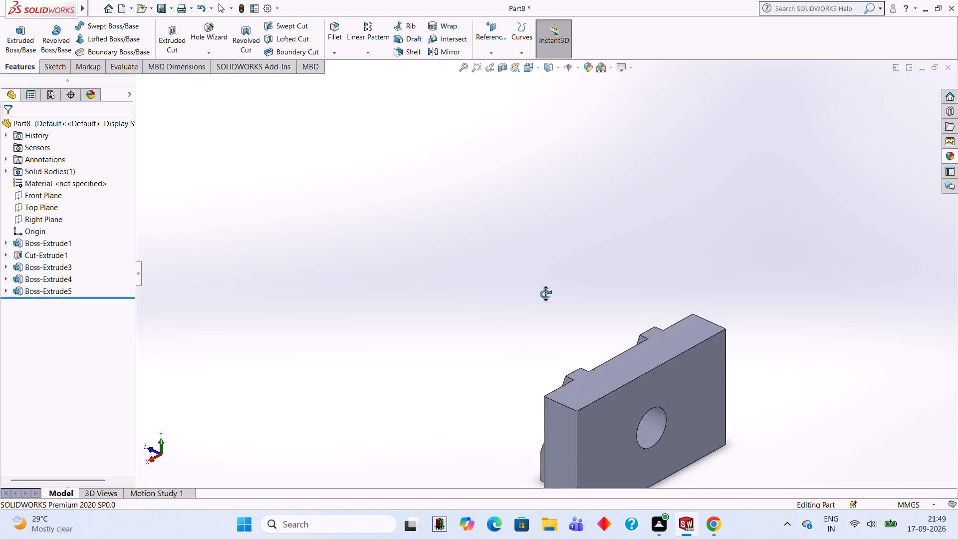
{"action": "middle_click_drag", "start_coordinate": [545, 294], "coordinate": [626, 254]}
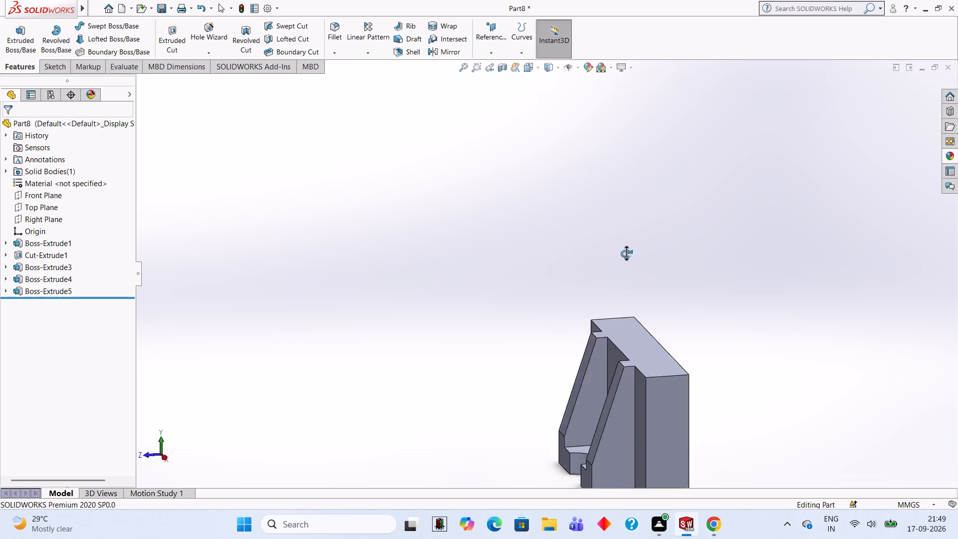
{"action": "middle_click_drag", "start_coordinate": [626, 254], "coordinate": [689, 360]}
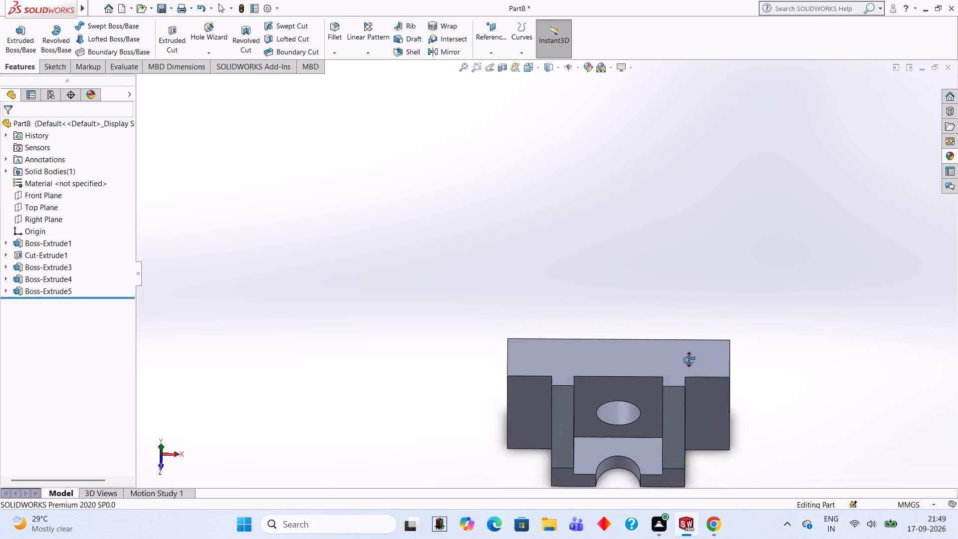
{"action": "middle_click_drag", "start_coordinate": [689, 360], "coordinate": [642, 296]}
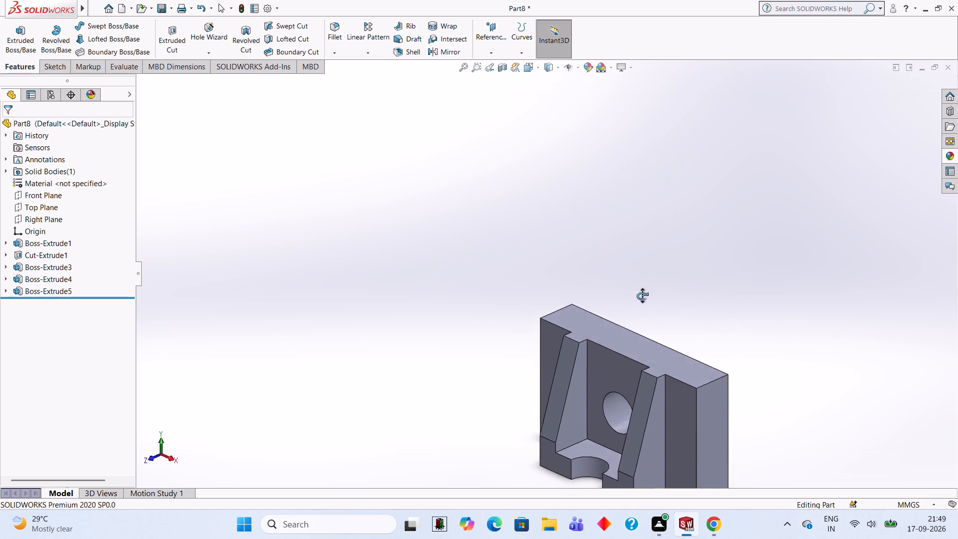
{"action": "middle_click_drag", "start_coordinate": [642, 296], "coordinate": [552, 251]}
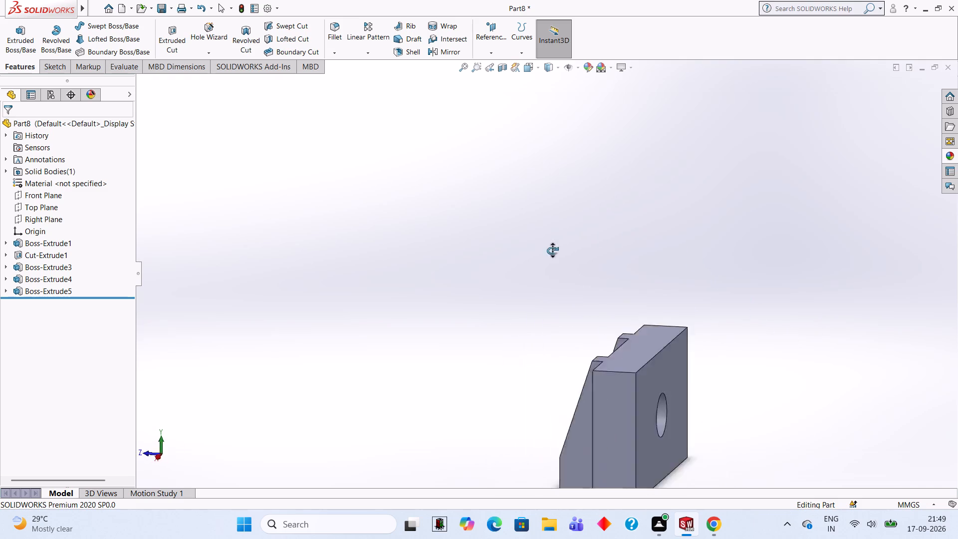
Apply the green Solid appearance to the main block's extrude feature only.
{"action": "middle_click_drag", "start_coordinate": [552, 251], "coordinate": [457, 413]}
{"action": "middle_click_drag", "start_coordinate": [464, 400], "coordinate": [443, 451]}
{"action": "middle_click_drag", "start_coordinate": [521, 248], "coordinate": [504, 274]}
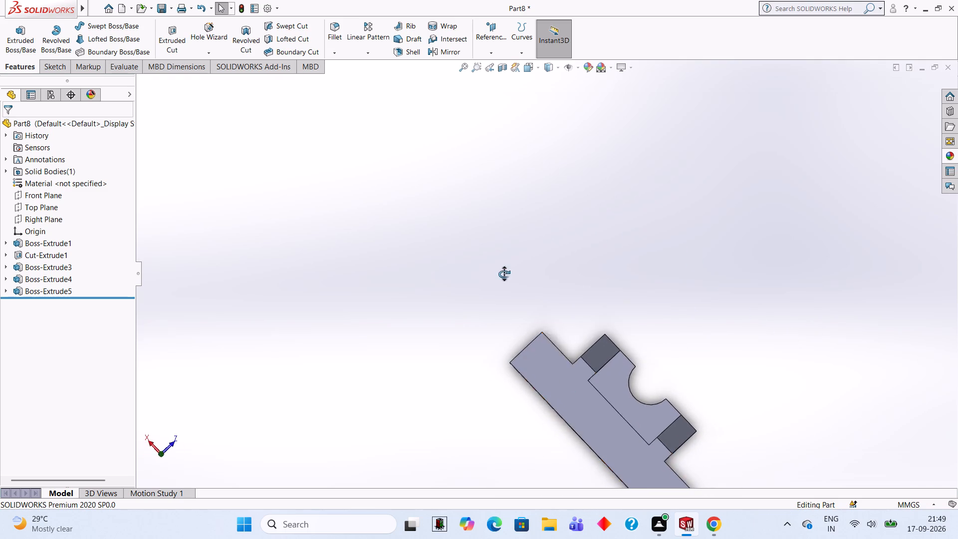
{"action": "middle_click_drag", "start_coordinate": [504, 274], "coordinate": [407, 257]}
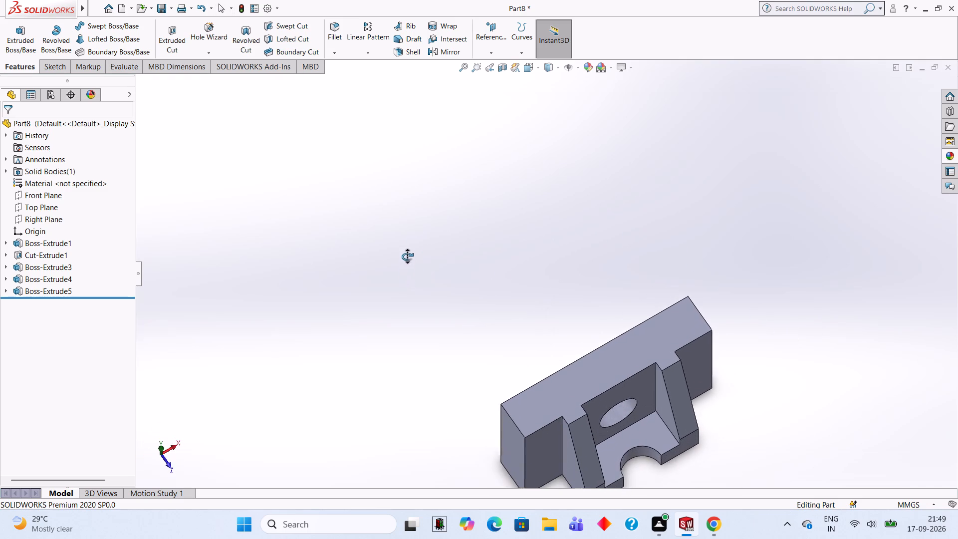
{"action": "middle_click_drag", "start_coordinate": [407, 257], "coordinate": [411, 244]}
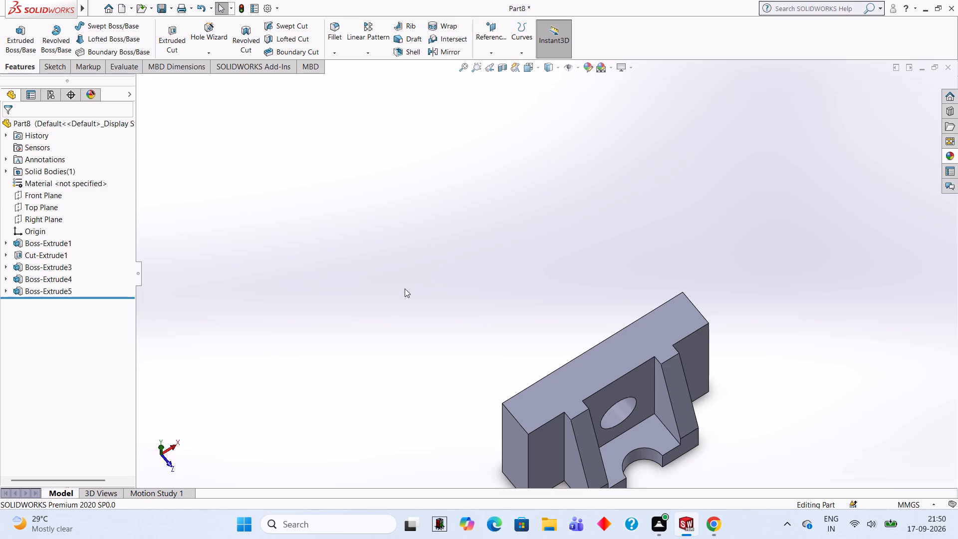
{"action": "scroll", "coordinate": [512, 256], "scroll_direction": "up", "scroll_amount": 1}
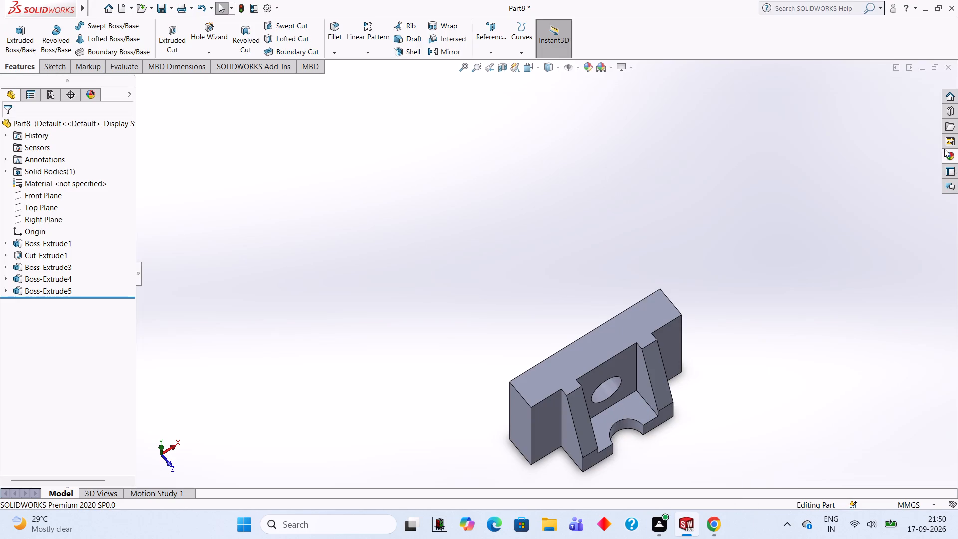
{"action": "left_click", "coordinate": [950, 157]}
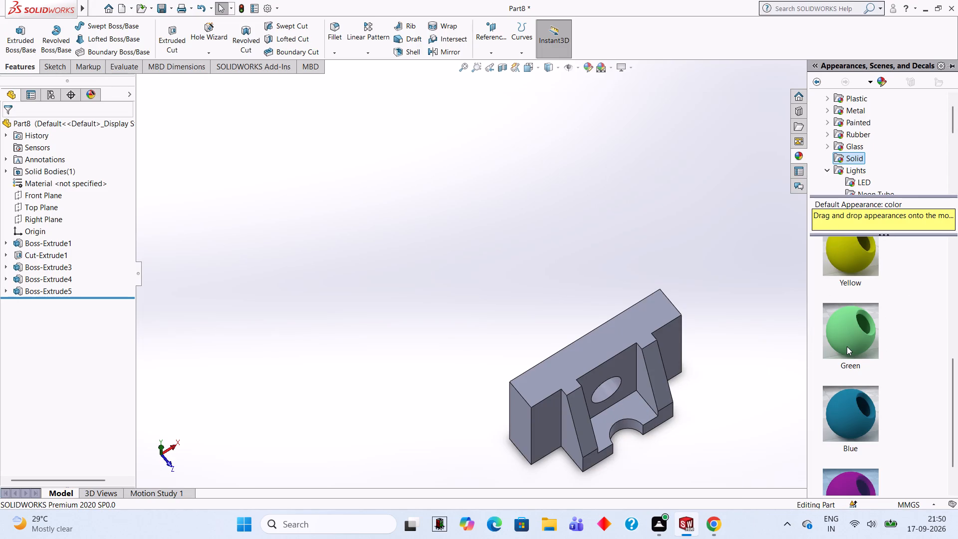
{"action": "left_click_drag", "start_coordinate": [873, 334], "coordinate": [637, 342]}
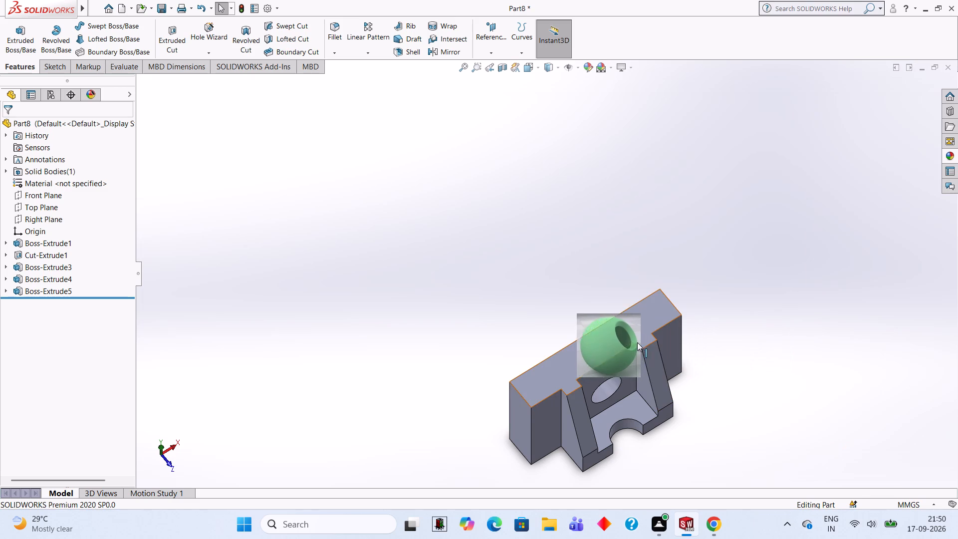
{"action": "left_click_drag", "start_coordinate": [637, 342], "coordinate": [627, 334]}
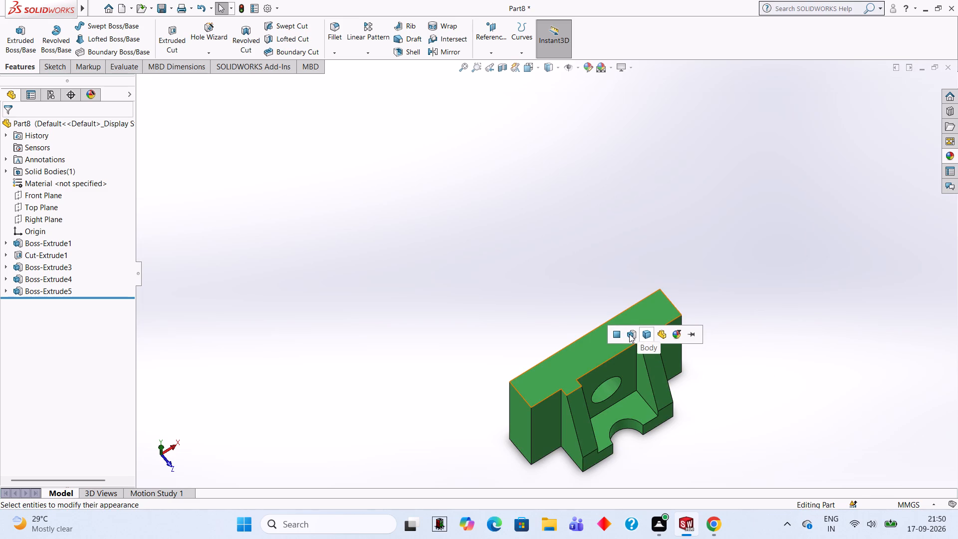
{"action": "left_click", "coordinate": [629, 334]}
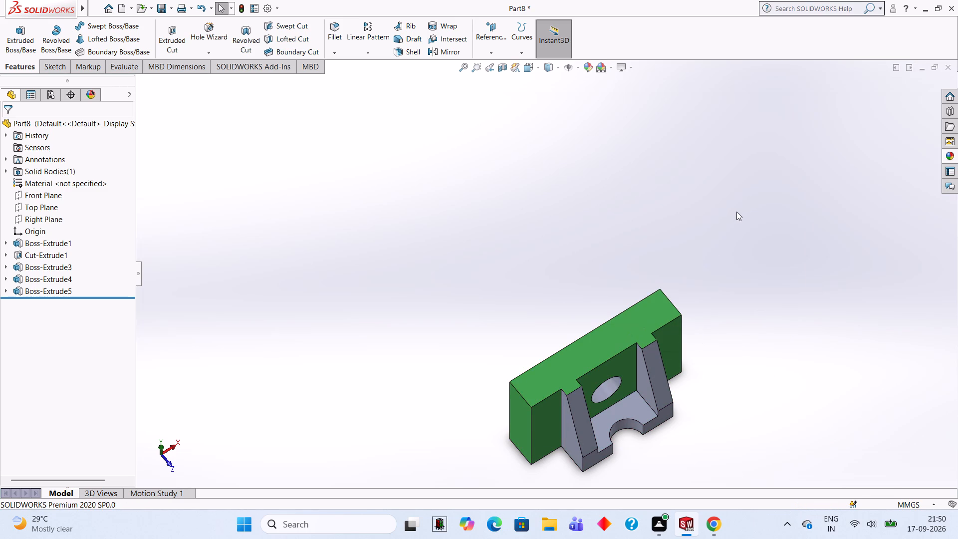
Examine the green block with its grey ribs and notched boss from the front and from slightly below.
{"action": "scroll", "coordinate": [803, 270], "scroll_direction": "up", "scroll_amount": 1}
{"action": "middle_click_drag", "start_coordinate": [792, 266], "coordinate": [734, 175]}
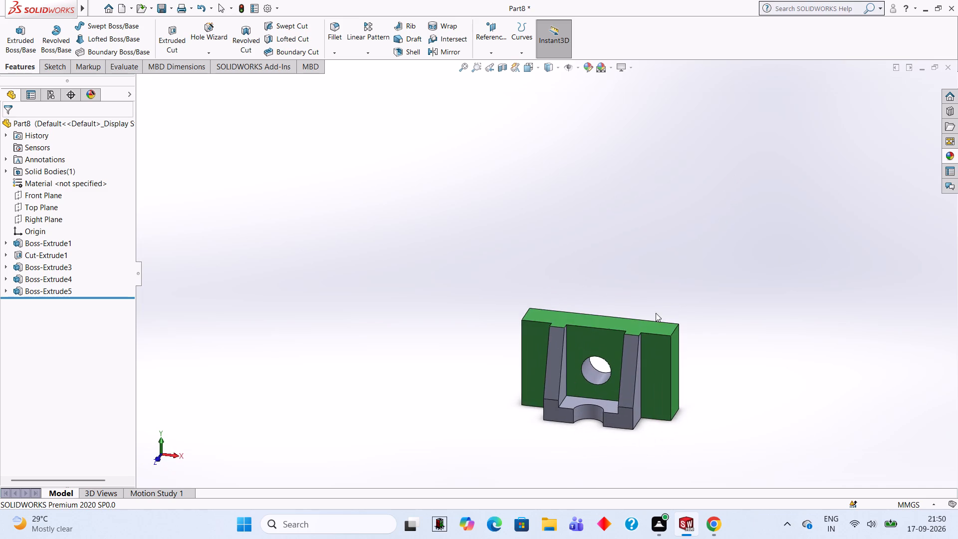
{"action": "middle_click_drag", "start_coordinate": [656, 313], "coordinate": [658, 217]}
{"action": "middle_click_drag", "start_coordinate": [637, 279], "coordinate": [647, 197]}
{"action": "middle_click_drag", "start_coordinate": [654, 192], "coordinate": [659, 175]}
{"action": "middle_click_drag", "start_coordinate": [646, 227], "coordinate": [647, 307]}
{"action": "scroll", "coordinate": [643, 311], "scroll_direction": "up", "scroll_amount": 1}
{"action": "scroll", "coordinate": [501, 277], "scroll_direction": "down", "scroll_amount": 1}
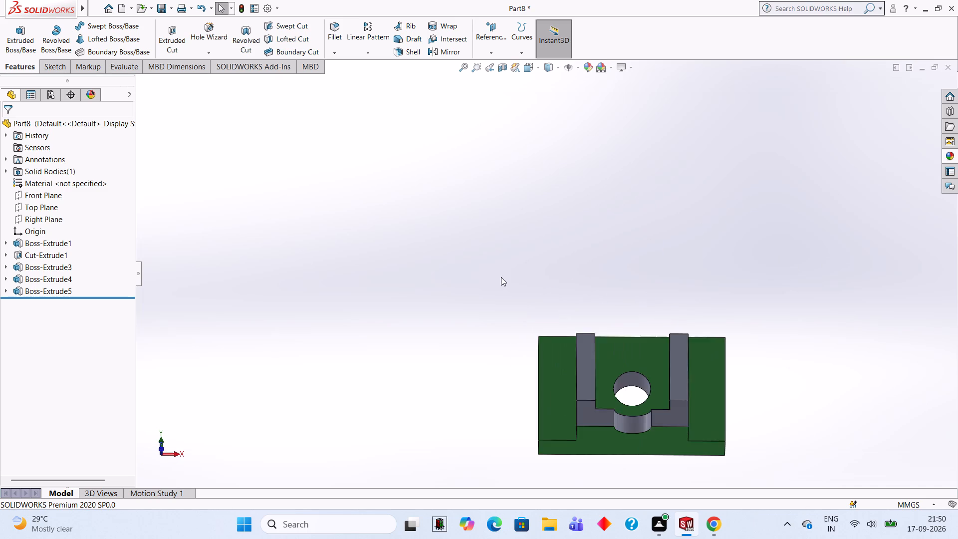
{"action": "scroll", "coordinate": [501, 277], "scroll_direction": "down", "scroll_amount": 1}
{"action": "middle_click_drag", "start_coordinate": [501, 277], "coordinate": [497, 285]}
{"action": "scroll", "coordinate": [497, 285], "scroll_direction": "up", "scroll_amount": 1}
{"action": "middle_click_drag", "start_coordinate": [485, 294], "coordinate": [434, 377]}
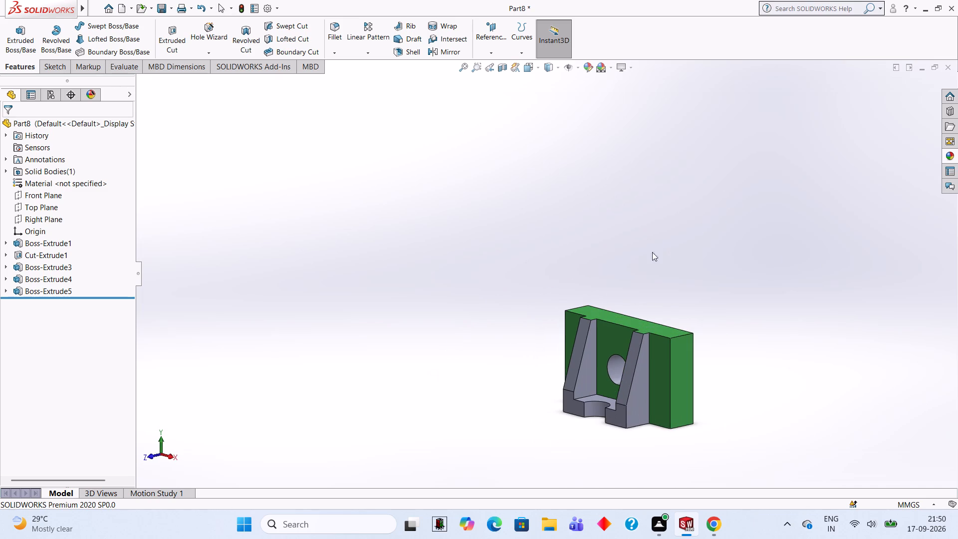
Examine the coloured part from above and from both ends, checking the ribs, hole and notched boss.
{"action": "middle_click_drag", "start_coordinate": [570, 263], "coordinate": [526, 304]}
{"action": "middle_click_drag", "start_coordinate": [740, 273], "coordinate": [733, 316]}
{"action": "middle_click_drag", "start_coordinate": [692, 249], "coordinate": [723, 337]}
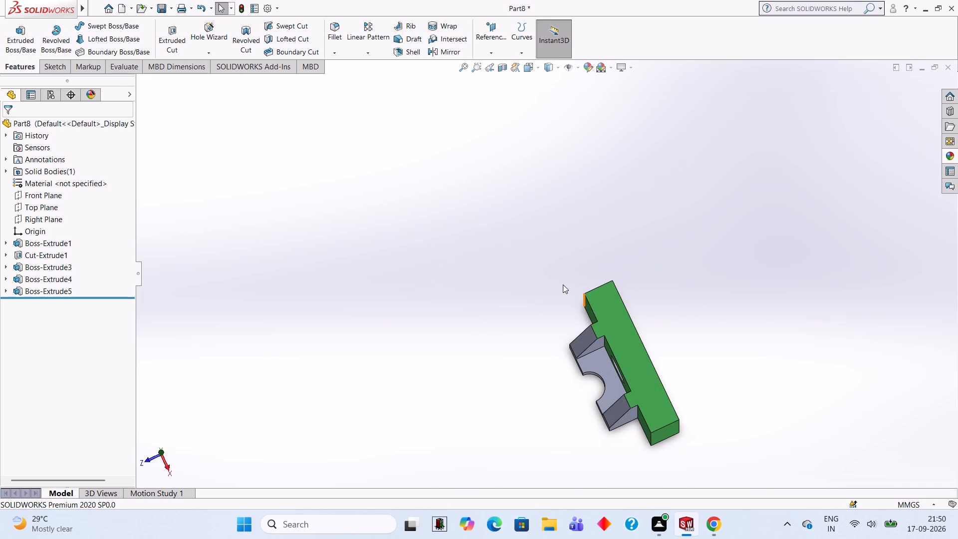
{"action": "middle_click_drag", "start_coordinate": [563, 284], "coordinate": [628, 274]}
{"action": "middle_click_drag", "start_coordinate": [637, 262], "coordinate": [653, 219]}
{"action": "middle_click_drag", "start_coordinate": [471, 355], "coordinate": [513, 286]}
{"action": "middle_click_drag", "start_coordinate": [469, 362], "coordinate": [482, 324]}
{"action": "scroll", "coordinate": [482, 324], "scroll_direction": "down", "scroll_amount": 1}
{"action": "middle_click_drag", "start_coordinate": [479, 345], "coordinate": [480, 282]}
{"action": "scroll", "coordinate": [530, 291], "scroll_direction": "up", "scroll_amount": 1}
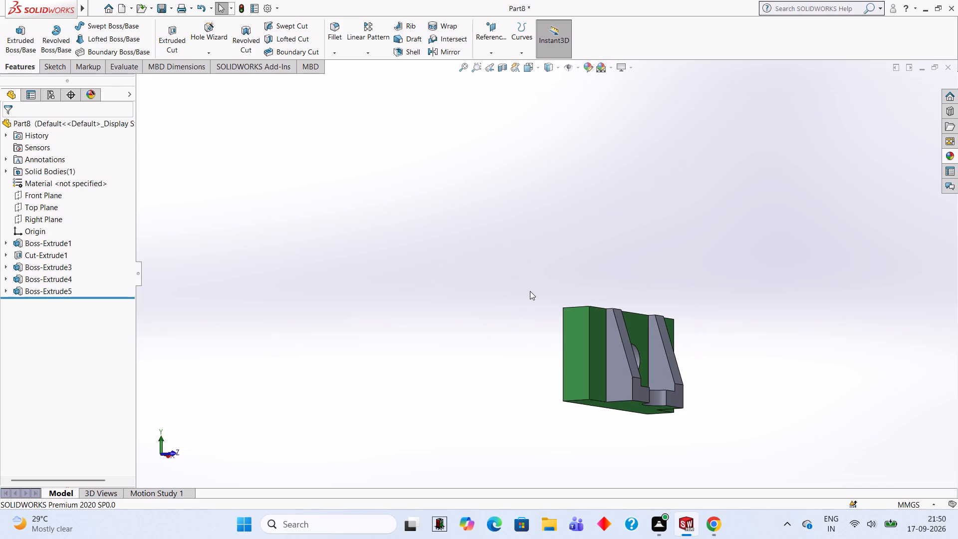
{"action": "middle_click_drag", "start_coordinate": [524, 304], "coordinate": [423, 348]}
{"action": "scroll", "coordinate": [423, 348], "scroll_direction": "down", "scroll_amount": 1}
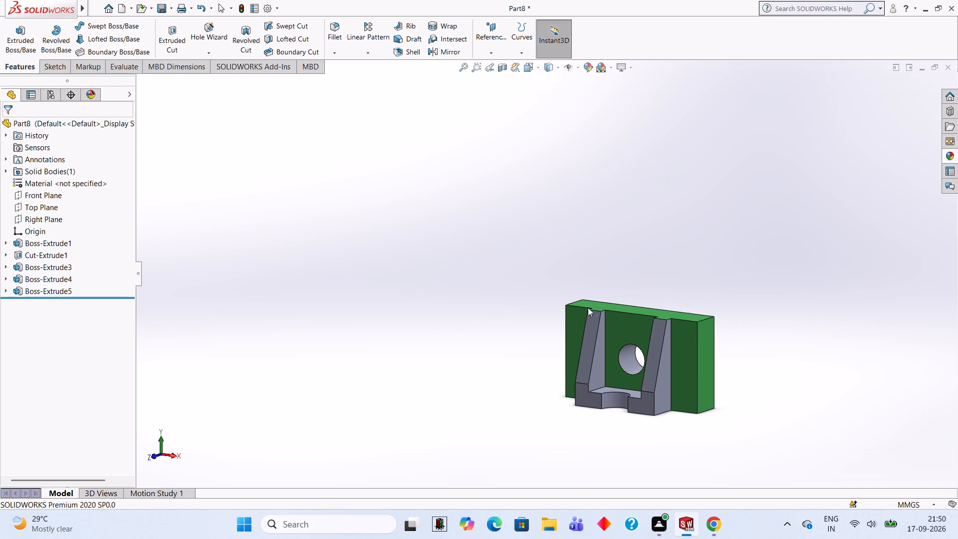
{"action": "scroll", "coordinate": [761, 303], "scroll_direction": "down", "scroll_amount": 1}
{"action": "scroll", "coordinate": [761, 303], "scroll_direction": "up", "scroll_amount": 1}
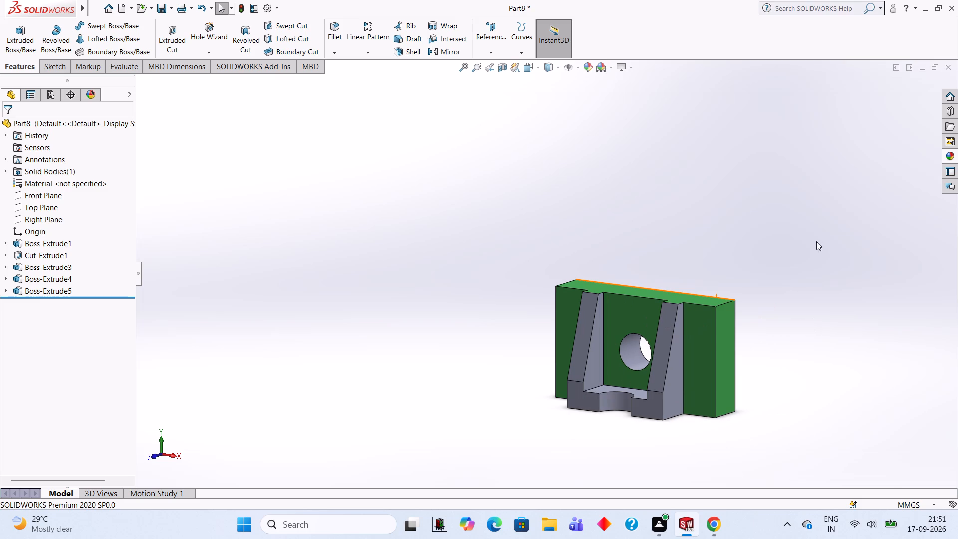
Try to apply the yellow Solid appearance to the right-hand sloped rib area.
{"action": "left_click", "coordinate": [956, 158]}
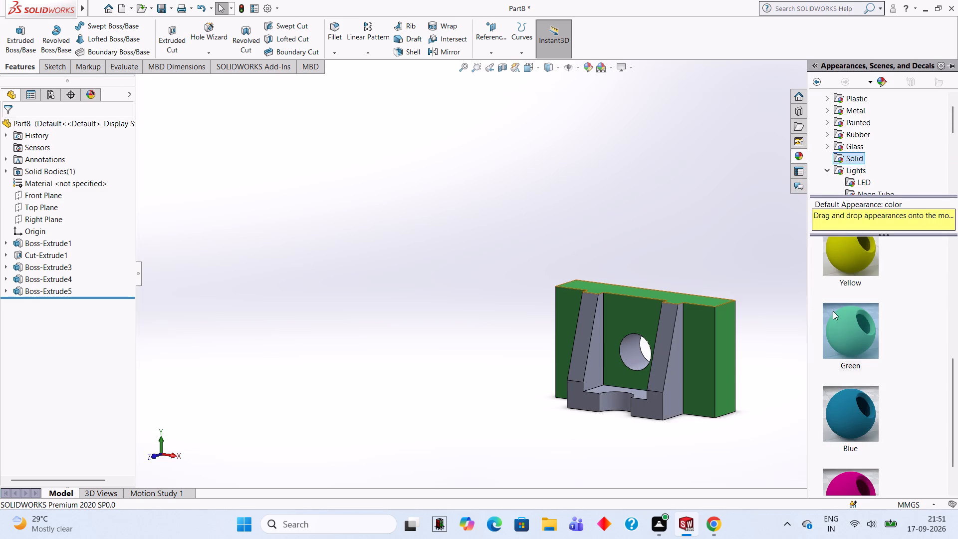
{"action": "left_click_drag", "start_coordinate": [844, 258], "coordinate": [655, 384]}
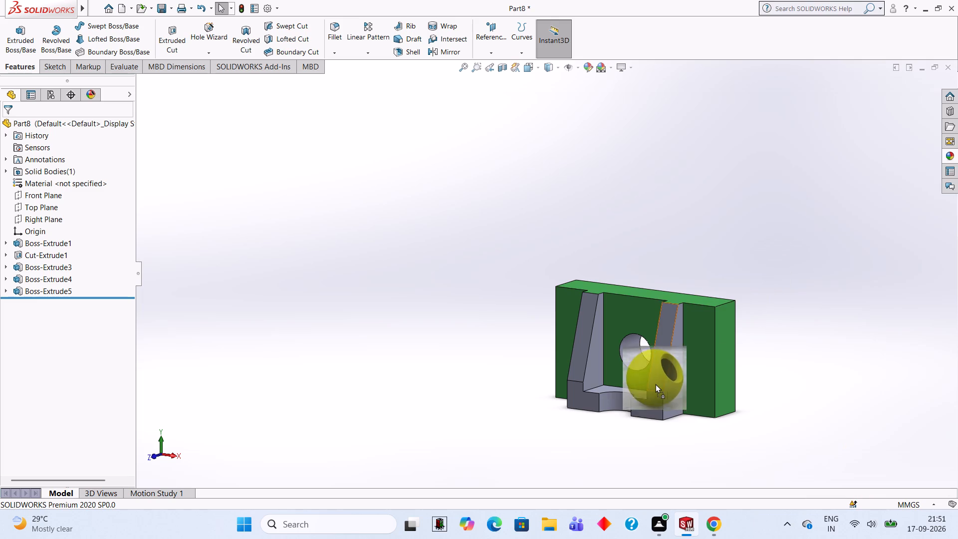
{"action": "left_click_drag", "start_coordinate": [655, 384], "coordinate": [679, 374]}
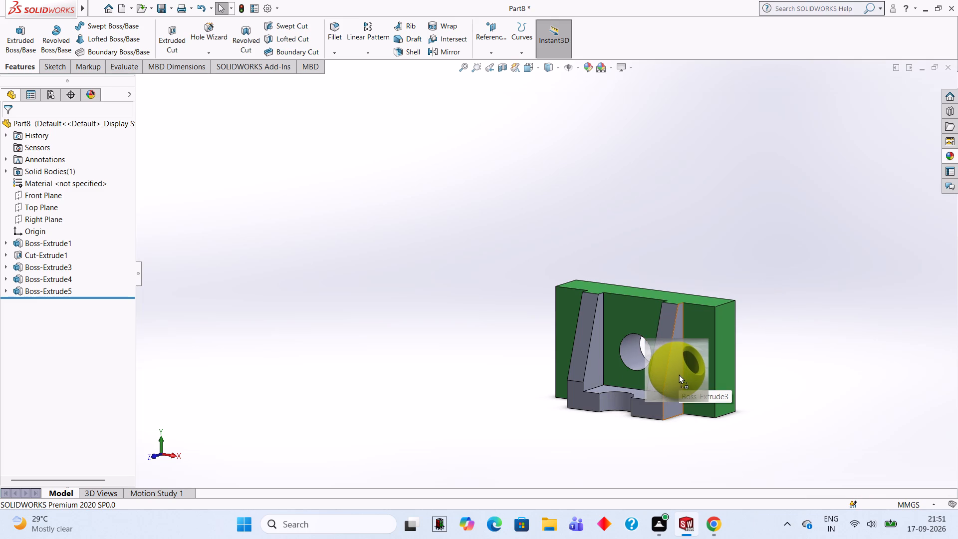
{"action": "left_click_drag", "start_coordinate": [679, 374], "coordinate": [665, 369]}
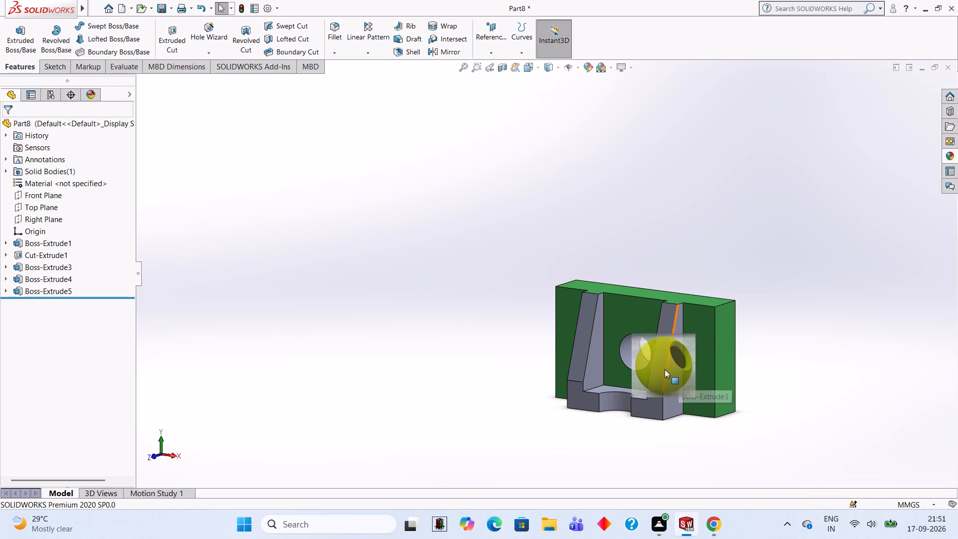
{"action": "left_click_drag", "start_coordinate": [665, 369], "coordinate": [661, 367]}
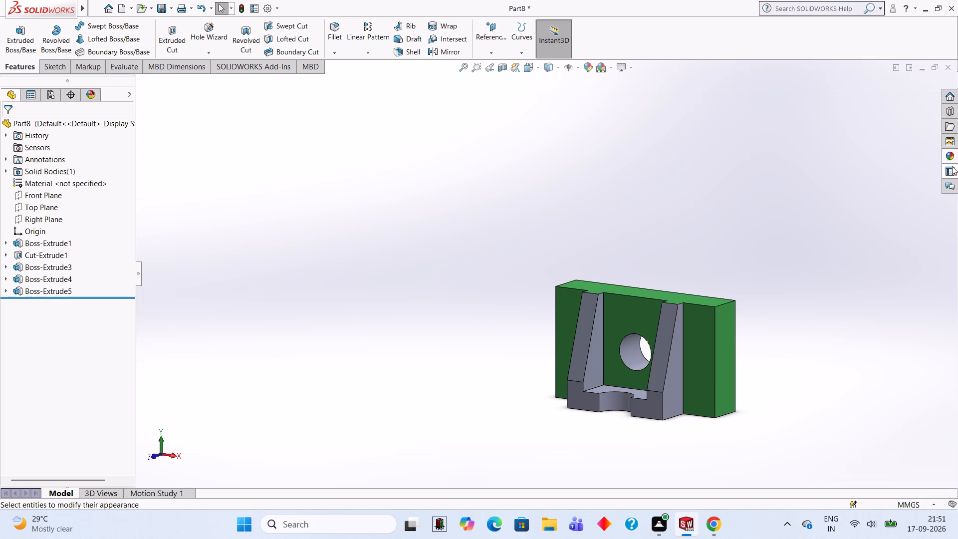
Apply the yellow Solid appearance to the semicircle-notched base boss feature (Boss-Extrude3).
{"action": "left_click", "coordinate": [954, 148]}
{"action": "left_click", "coordinate": [953, 150]}
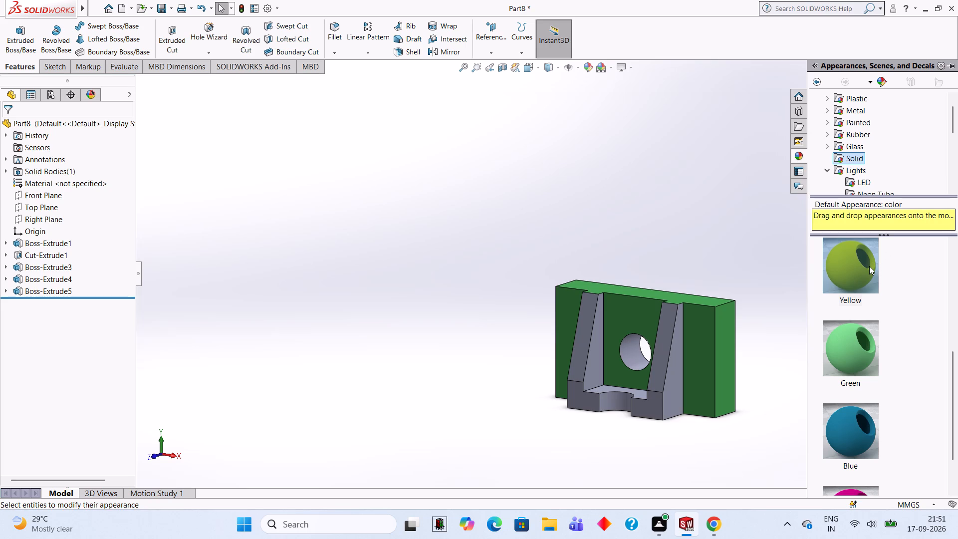
{"action": "left_click_drag", "start_coordinate": [869, 266], "coordinate": [678, 351]}
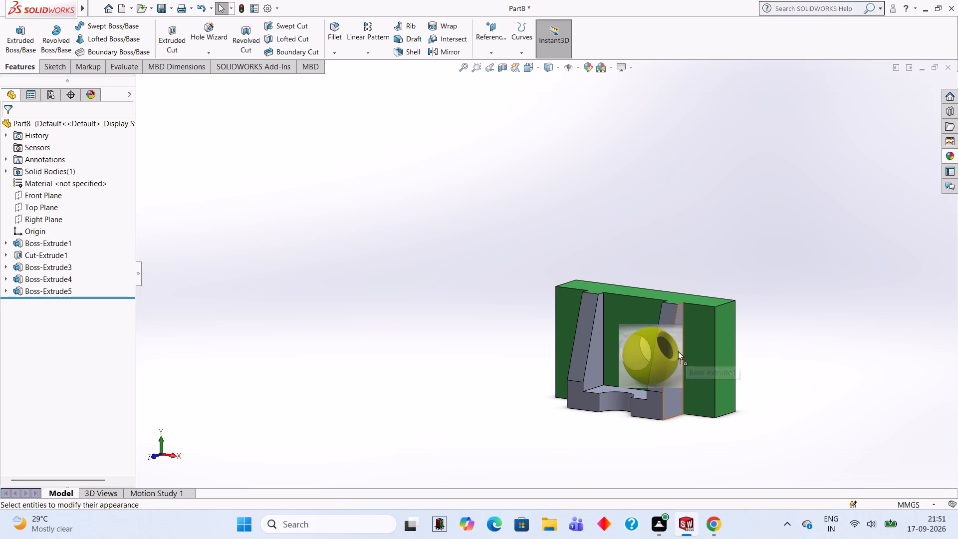
{"action": "left_click_drag", "start_coordinate": [678, 351], "coordinate": [675, 351]}
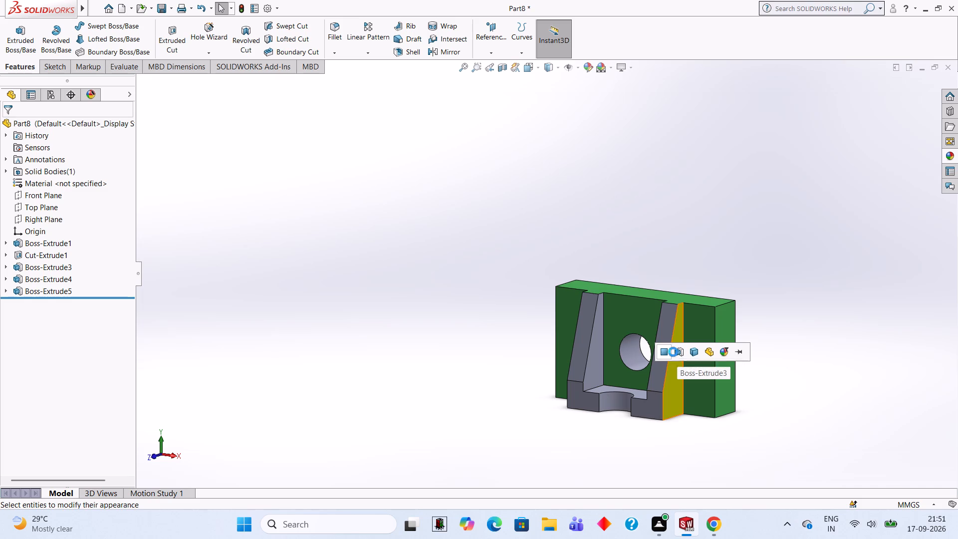
{"action": "left_click", "coordinate": [680, 355]}
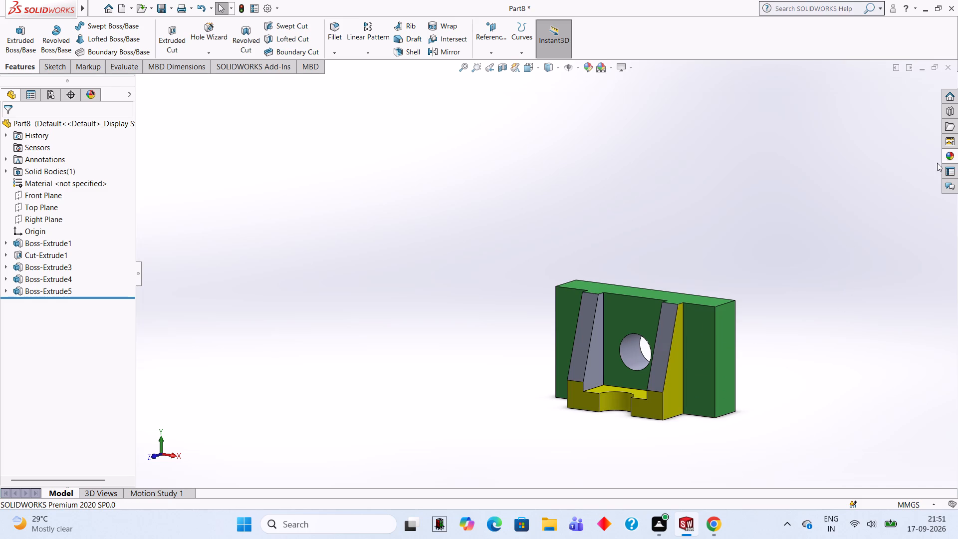
Apply the pink Solid appearance to the left-hand sloped rib feature (Boss-Extrude5).
{"action": "left_click", "coordinate": [957, 156]}
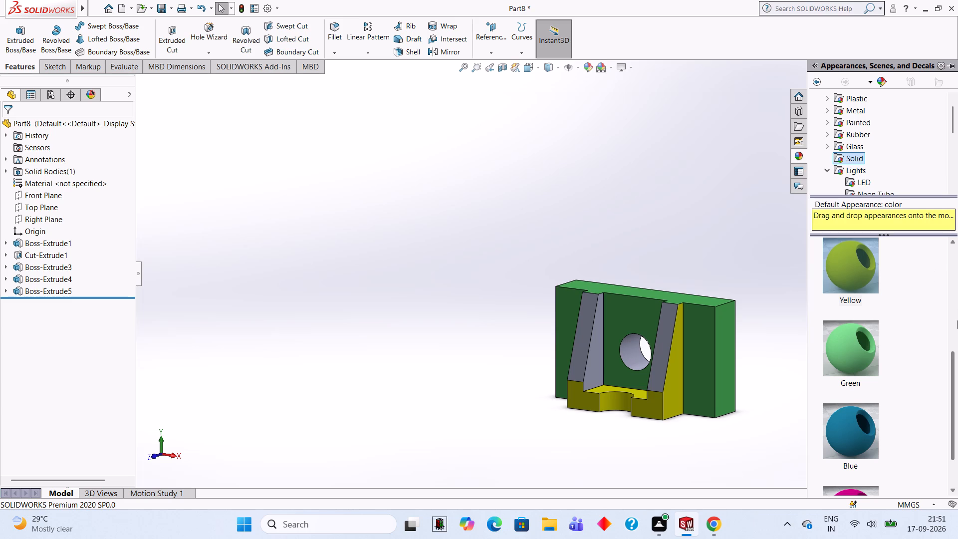
{"action": "scroll", "coordinate": [900, 388], "scroll_direction": "down", "scroll_amount": 1}
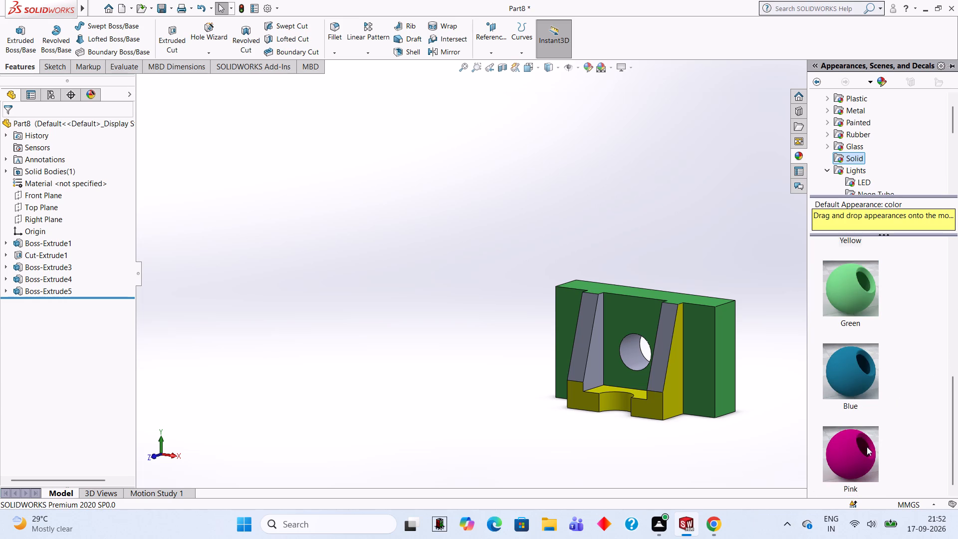
{"action": "left_click_drag", "start_coordinate": [848, 455], "coordinate": [606, 351]}
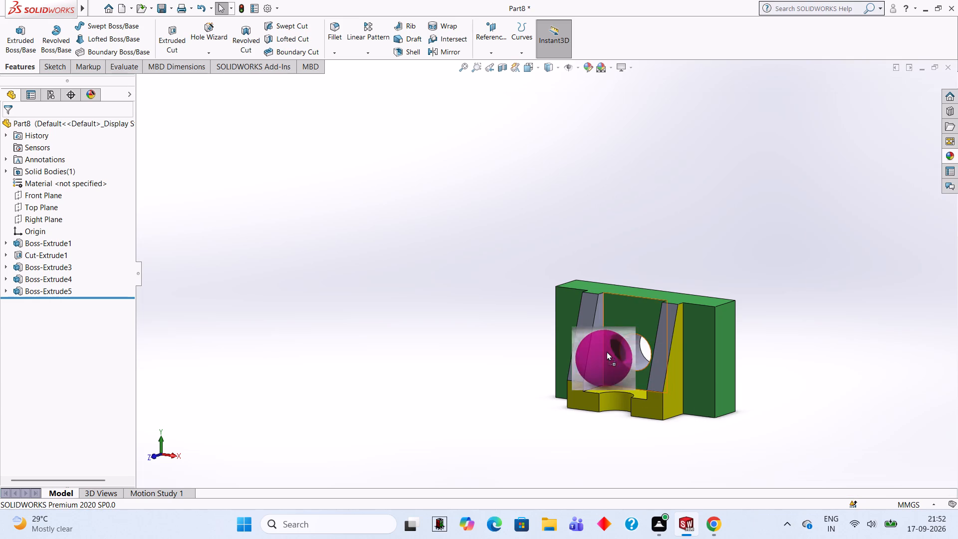
{"action": "left_click_drag", "start_coordinate": [606, 351], "coordinate": [585, 342]}
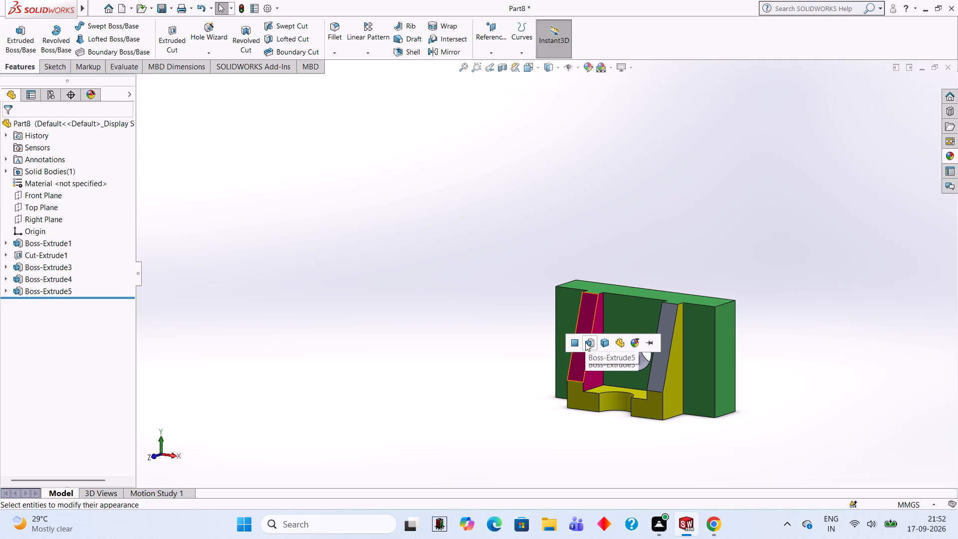
{"action": "left_click", "coordinate": [585, 342]}
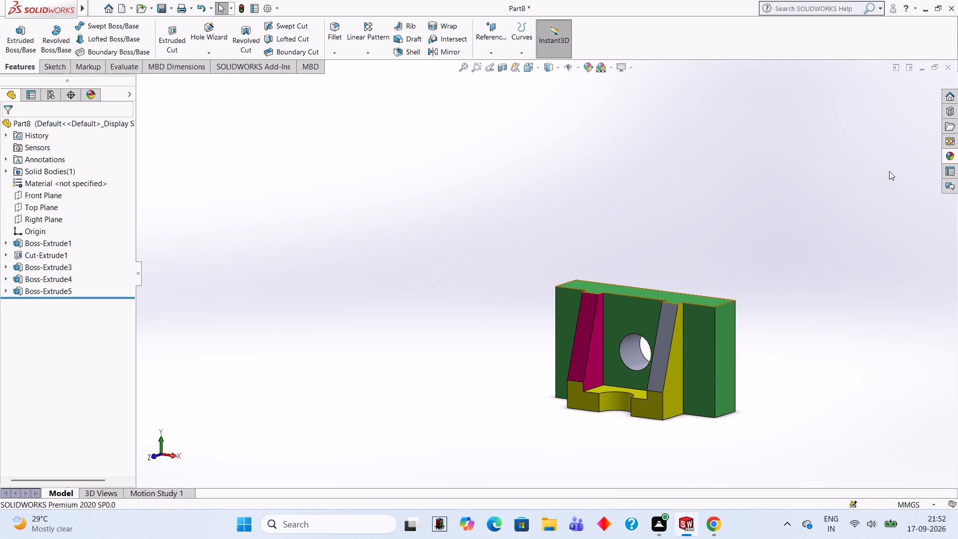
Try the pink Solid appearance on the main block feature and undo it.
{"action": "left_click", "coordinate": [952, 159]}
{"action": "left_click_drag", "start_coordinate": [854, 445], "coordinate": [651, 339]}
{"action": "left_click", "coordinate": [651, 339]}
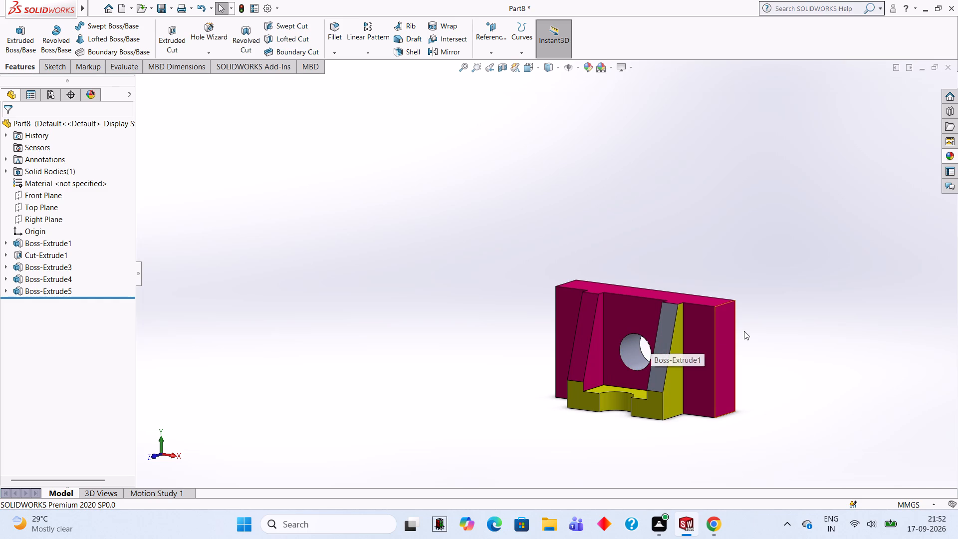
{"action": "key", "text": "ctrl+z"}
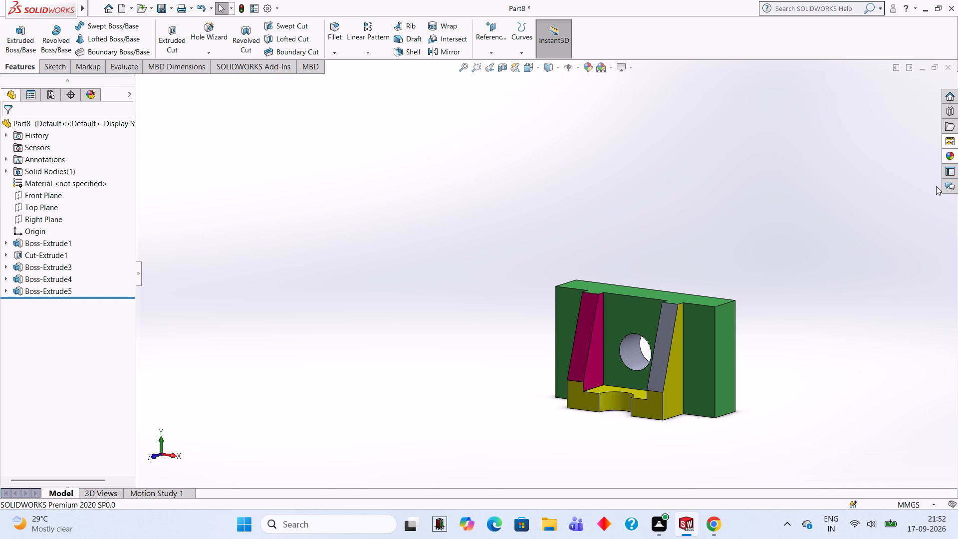
Apply the pink Solid appearance to the right-hand sloped rib feature, matching the other rib.
{"action": "left_click", "coordinate": [955, 157]}
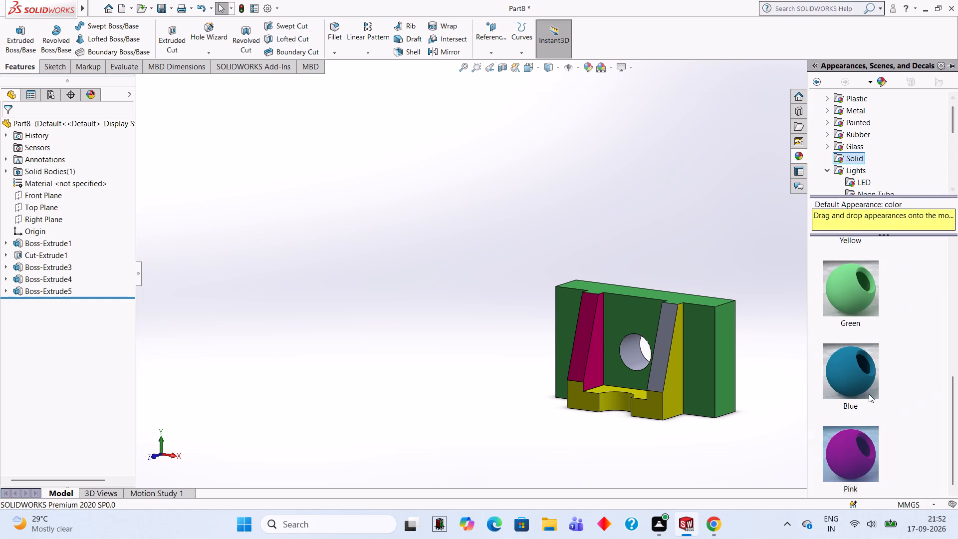
{"action": "left_click_drag", "start_coordinate": [844, 448], "coordinate": [648, 336]}
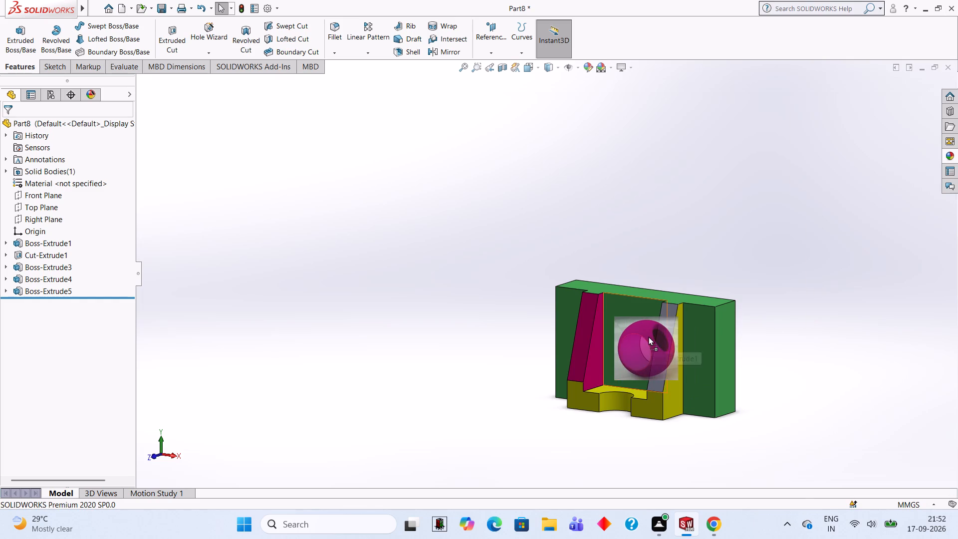
{"action": "left_click_drag", "start_coordinate": [648, 336], "coordinate": [658, 340]}
{"action": "left_click", "coordinate": [658, 340]}
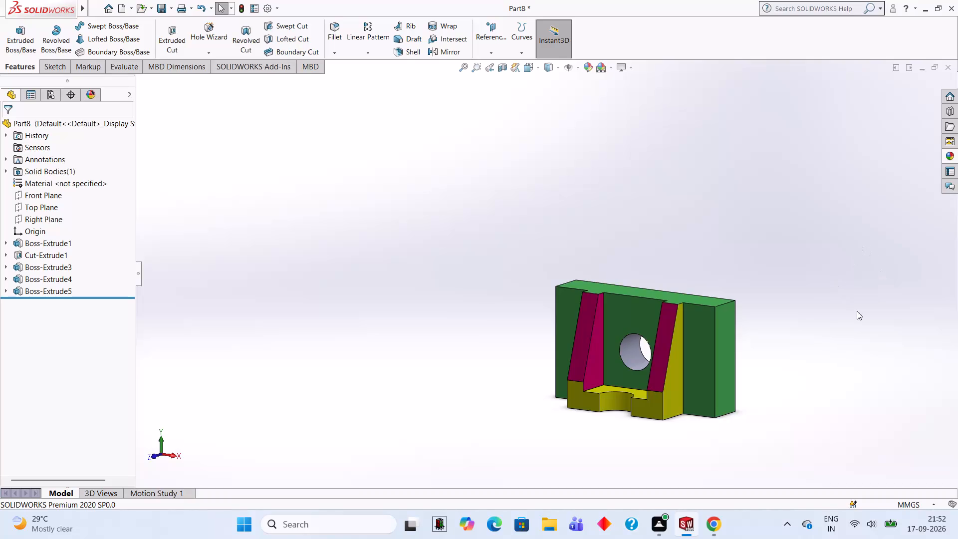
Apply the blue Solid appearance to the 20 mm circular hole through the main block.
{"action": "left_click", "coordinate": [951, 154]}
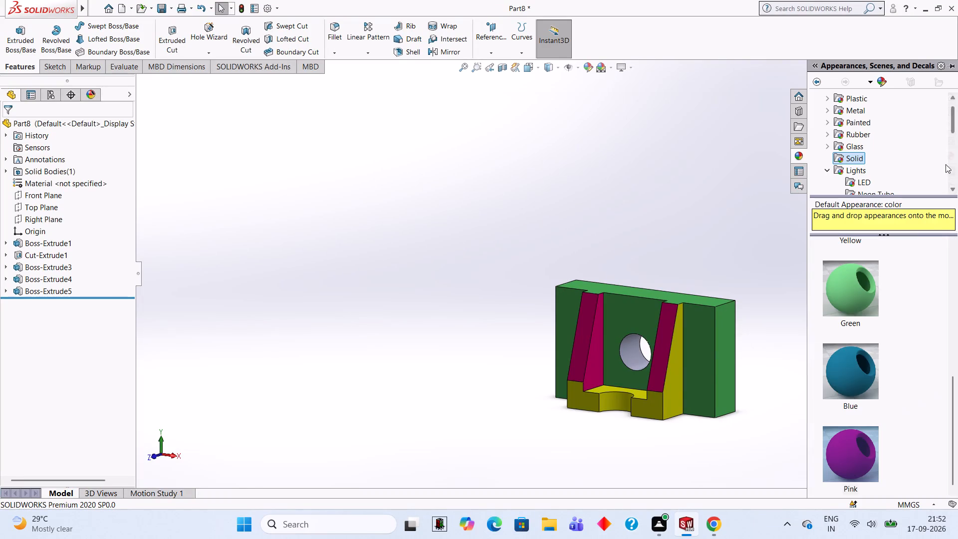
{"action": "left_click_drag", "start_coordinate": [865, 376], "coordinate": [639, 378]}
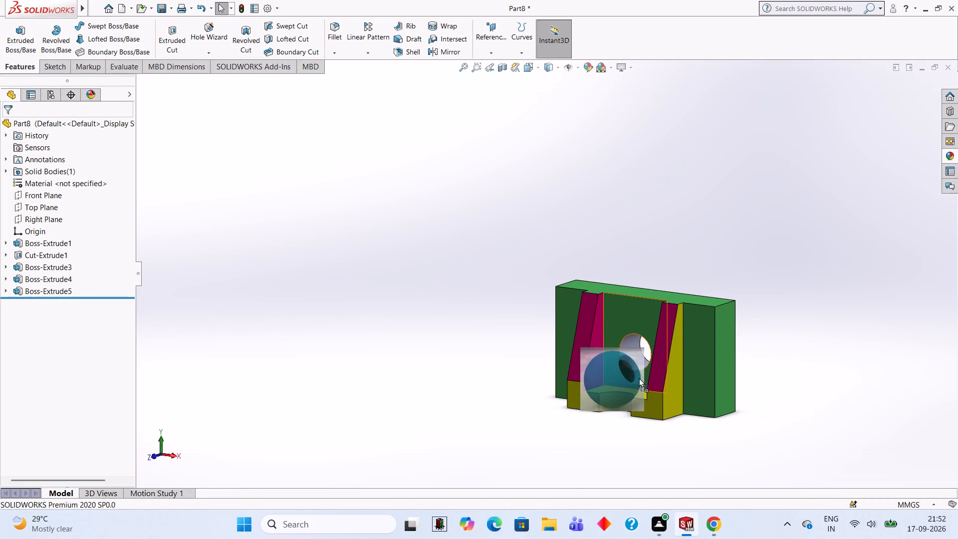
{"action": "left_click_drag", "start_coordinate": [639, 378], "coordinate": [662, 354]}
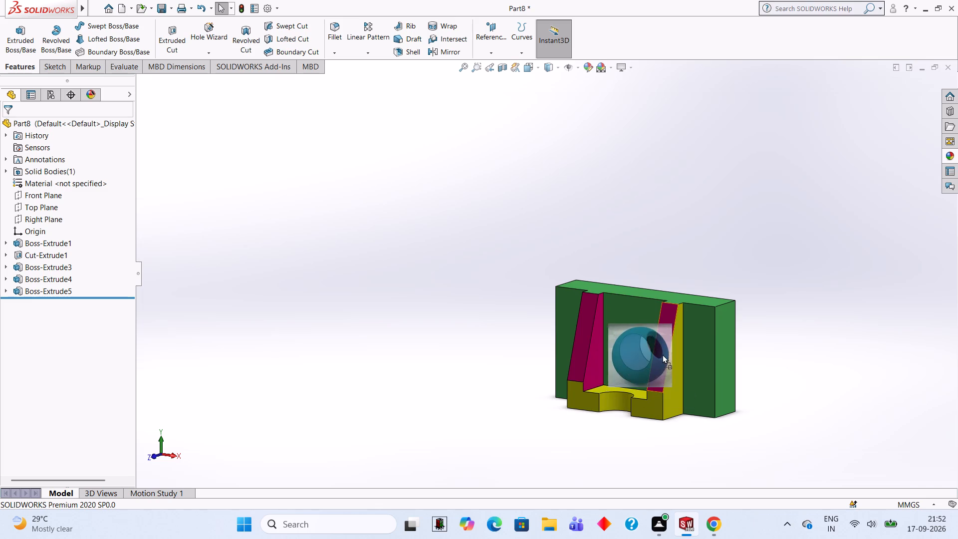
{"action": "left_click_drag", "start_coordinate": [662, 354], "coordinate": [651, 355]}
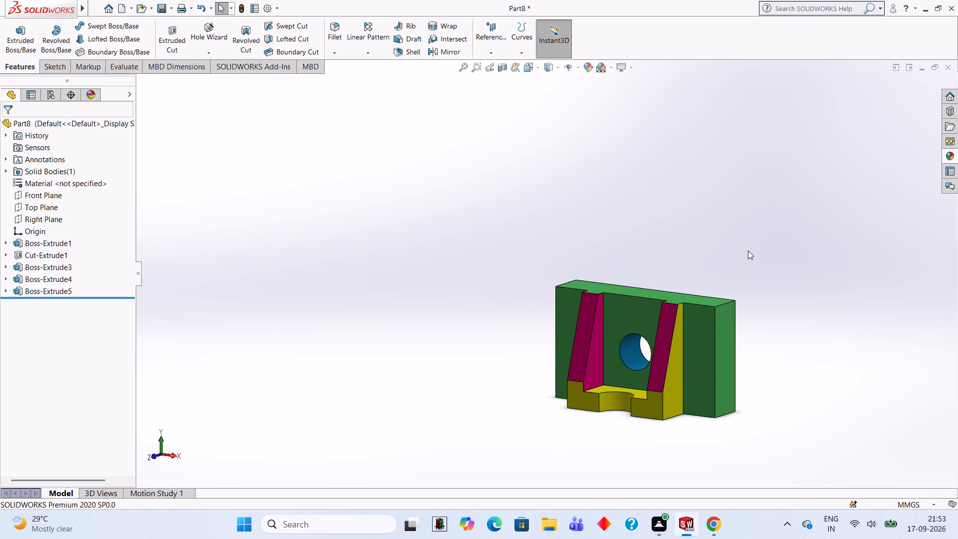
Examine the coloured bracket from the front, back, sides, top and underside to check each feature's colour.
{"action": "middle_click_drag", "start_coordinate": [642, 229], "coordinate": [757, 249]}
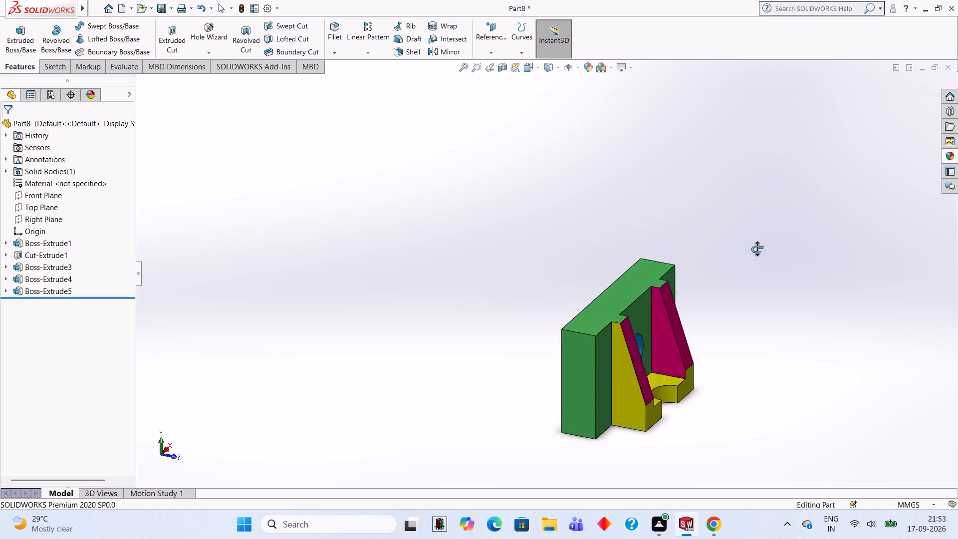
{"action": "middle_click_drag", "start_coordinate": [757, 249], "coordinate": [792, 226]}
{"action": "middle_click_drag", "start_coordinate": [706, 299], "coordinate": [763, 296]}
{"action": "middle_click_drag", "start_coordinate": [762, 297], "coordinate": [770, 297]}
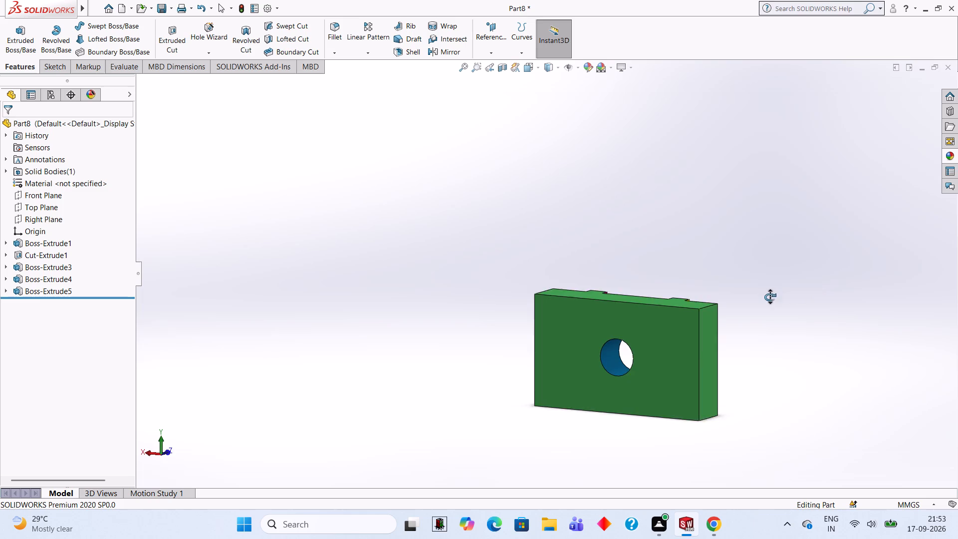
{"action": "middle_click_drag", "start_coordinate": [770, 297], "coordinate": [790, 299]}
{"action": "middle_click_drag", "start_coordinate": [662, 199], "coordinate": [660, 321]}
{"action": "middle_click_drag", "start_coordinate": [642, 232], "coordinate": [644, 232]}
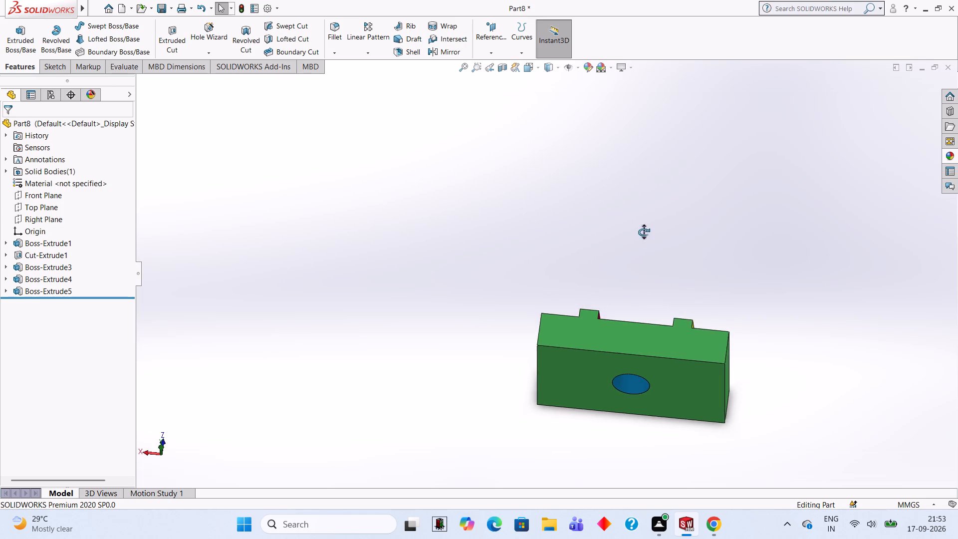
{"action": "middle_click_drag", "start_coordinate": [644, 232], "coordinate": [621, 331]}
{"action": "middle_click_drag", "start_coordinate": [501, 221], "coordinate": [486, 299]}
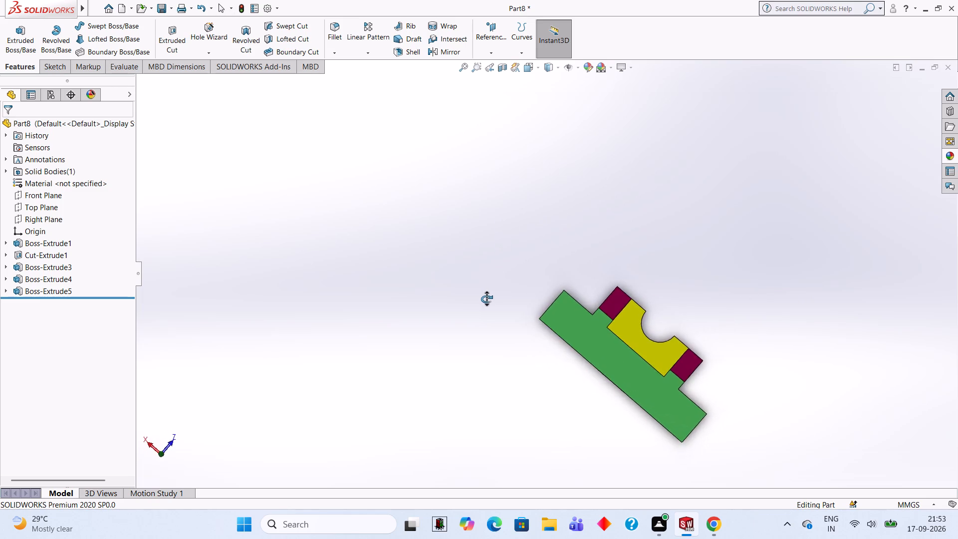
{"action": "middle_click_drag", "start_coordinate": [486, 299], "coordinate": [553, 328]}
{"action": "middle_click_drag", "start_coordinate": [603, 222], "coordinate": [592, 313]}
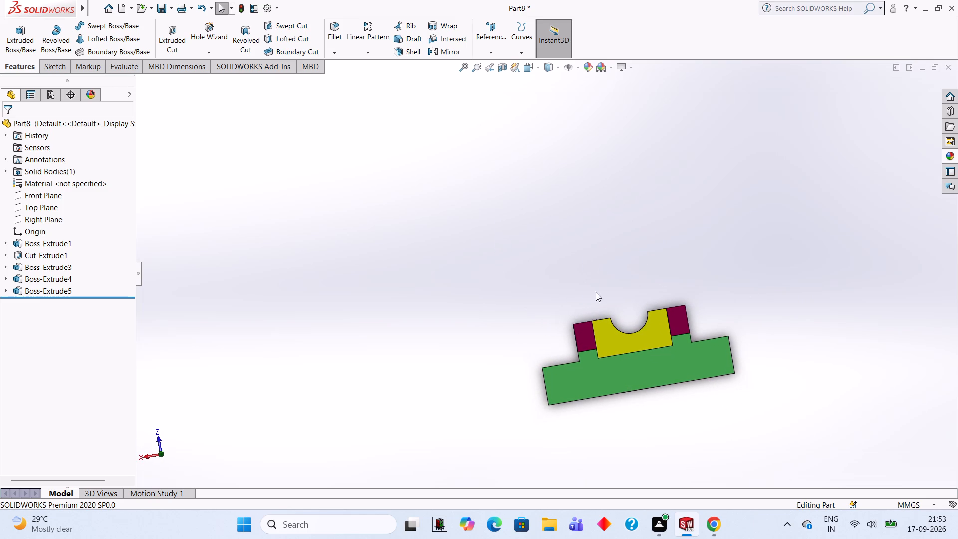
{"action": "middle_click_drag", "start_coordinate": [634, 192], "coordinate": [633, 251]}
{"action": "middle_click_drag", "start_coordinate": [643, 247], "coordinate": [646, 258]}
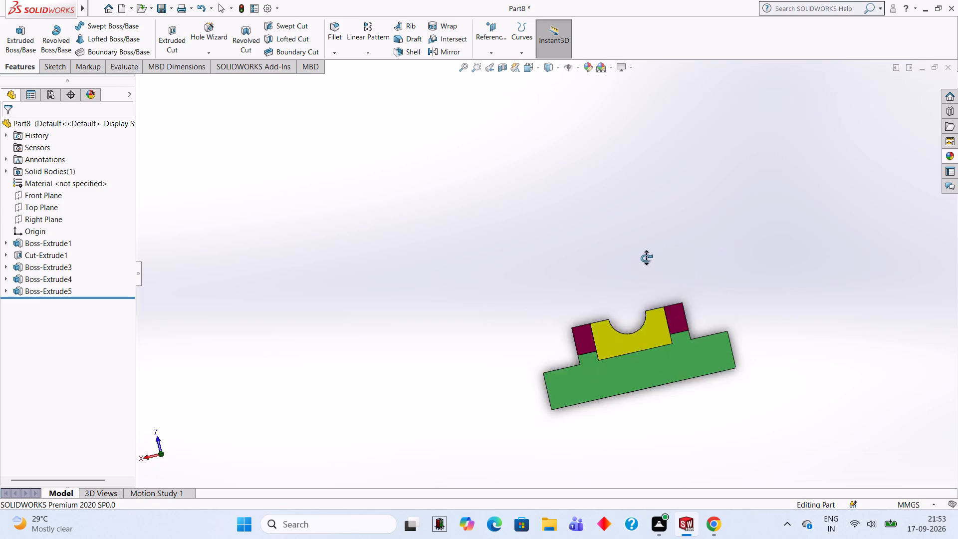
{"action": "middle_click_drag", "start_coordinate": [646, 258], "coordinate": [729, 138]}
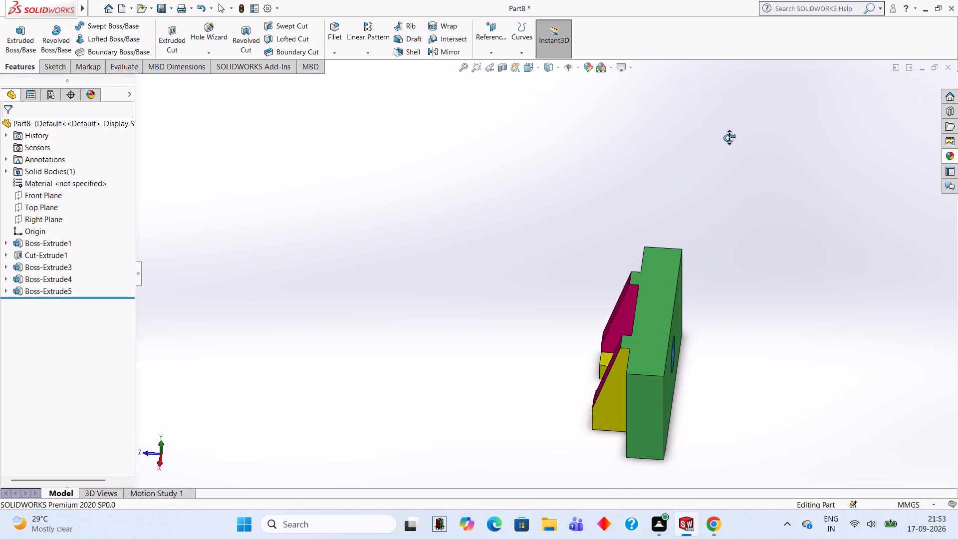
{"action": "middle_click_drag", "start_coordinate": [729, 138], "coordinate": [729, 138]}
{"action": "middle_click_drag", "start_coordinate": [645, 249], "coordinate": [674, 170]}
{"action": "middle_click_drag", "start_coordinate": [568, 290], "coordinate": [636, 196]}
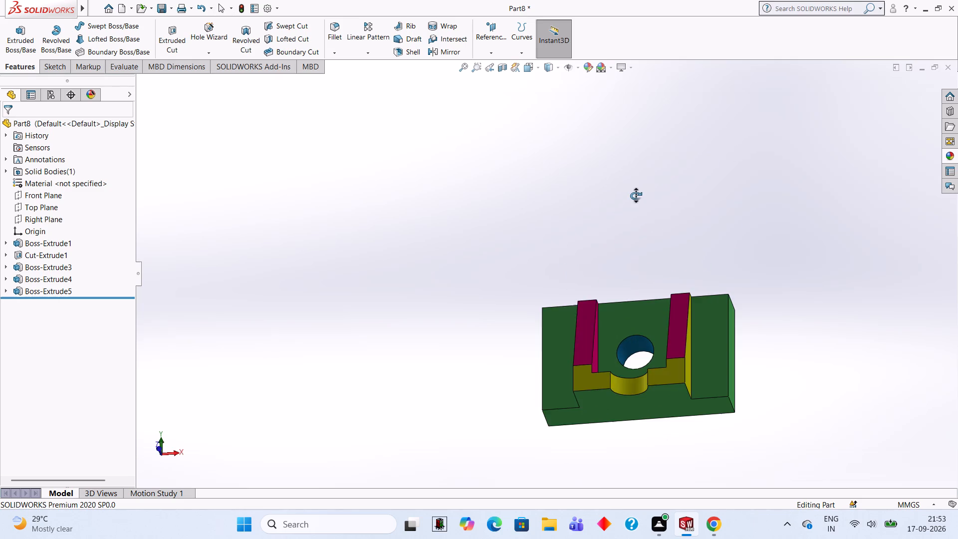
{"action": "middle_click_drag", "start_coordinate": [636, 196], "coordinate": [673, 196]}
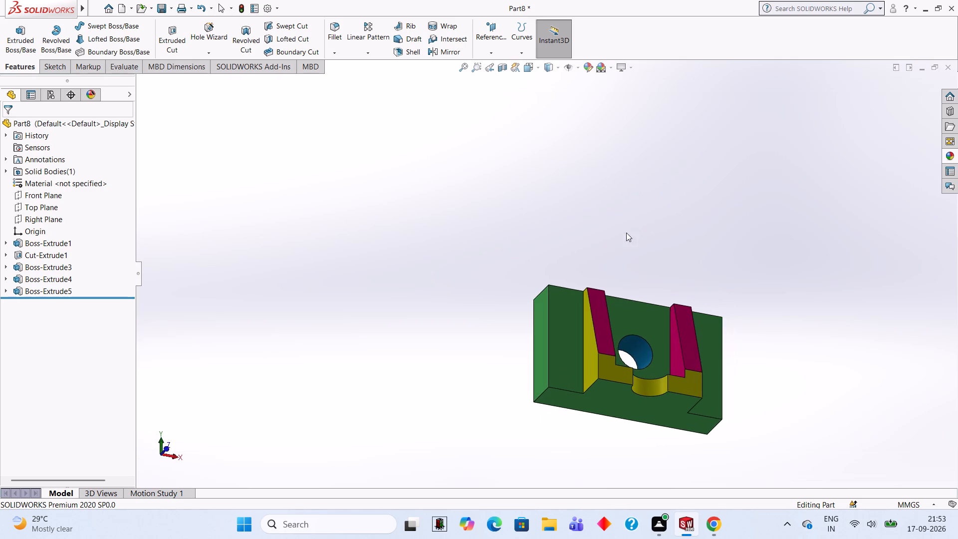
{"action": "middle_click_drag", "start_coordinate": [616, 245], "coordinate": [596, 201]}
{"action": "middle_click_drag", "start_coordinate": [583, 255], "coordinate": [566, 298]}
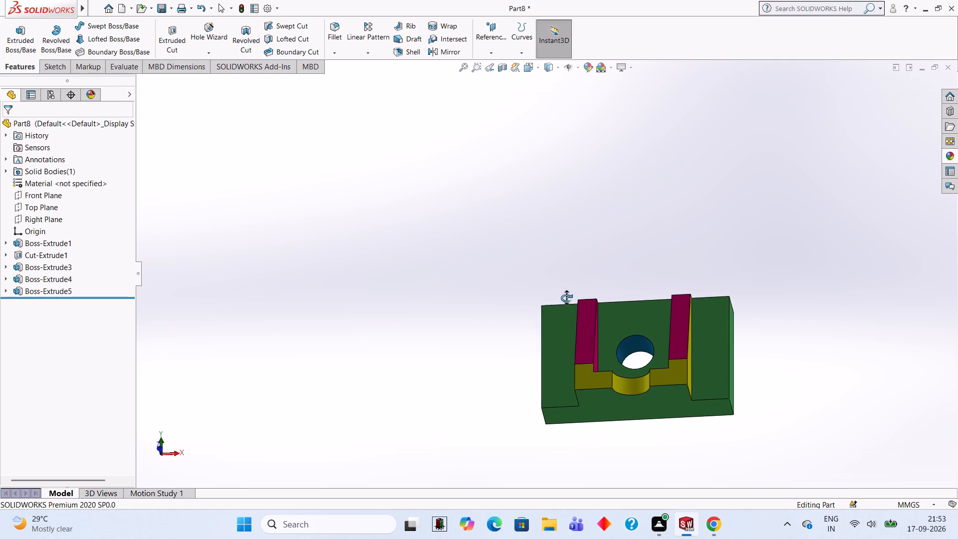
{"action": "middle_click_drag", "start_coordinate": [566, 298], "coordinate": [562, 297]}
{"action": "middle_click_drag", "start_coordinate": [759, 232], "coordinate": [660, 445]}
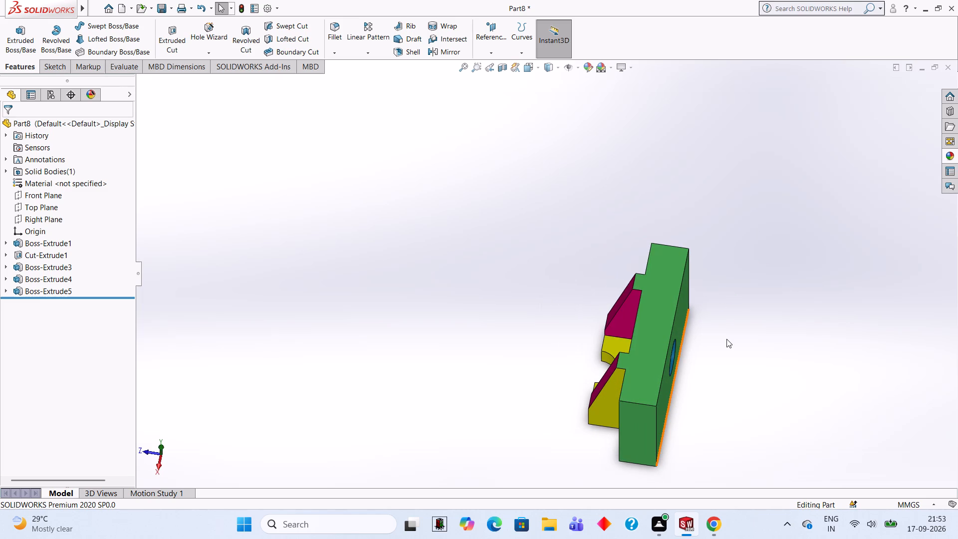
{"action": "middle_click_drag", "start_coordinate": [787, 271], "coordinate": [774, 375]}
{"action": "scroll", "coordinate": [774, 375], "scroll_direction": "down", "scroll_amount": 1}
{"action": "scroll", "coordinate": [770, 376], "scroll_direction": "up", "scroll_amount": 1}
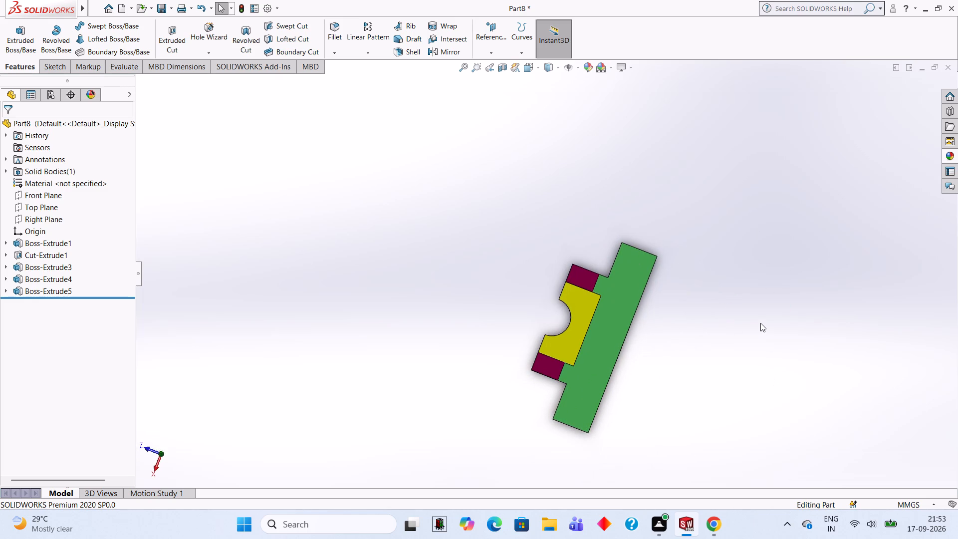
{"action": "scroll", "coordinate": [758, 317], "scroll_direction": "down", "scroll_amount": 1}
{"action": "middle_click_drag", "start_coordinate": [758, 317], "coordinate": [777, 249]}
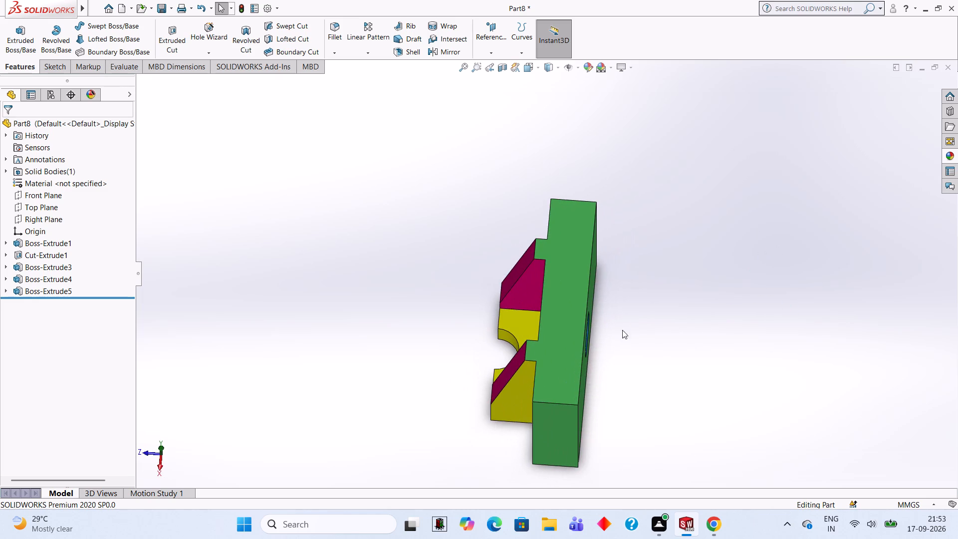
{"action": "middle_click_drag", "start_coordinate": [649, 250], "coordinate": [721, 212]}
{"action": "middle_click_drag", "start_coordinate": [530, 255], "coordinate": [535, 248]}
{"action": "right_click_drag", "start_coordinate": [531, 254], "coordinate": [535, 248]}
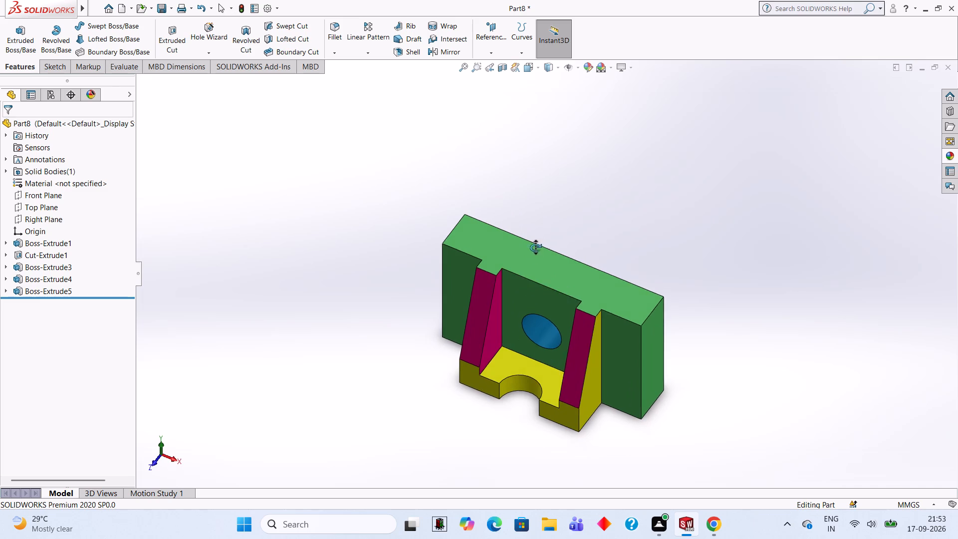
{"action": "right_click_drag", "start_coordinate": [535, 248], "coordinate": [537, 246]}
{"action": "middle_click_drag", "start_coordinate": [535, 248], "coordinate": [549, 244]}
{"action": "left_click", "coordinate": [697, 192]}
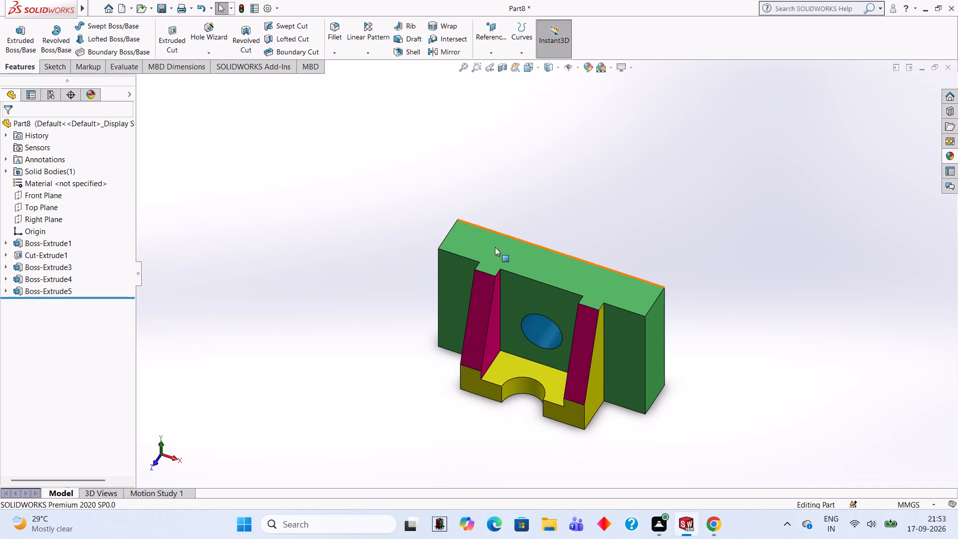
{"action": "middle_click_drag", "start_coordinate": [518, 221], "coordinate": [545, 187]}
{"action": "middle_click_drag", "start_coordinate": [482, 224], "coordinate": [510, 195]}
{"action": "middle_click", "coordinate": [427, 227]}
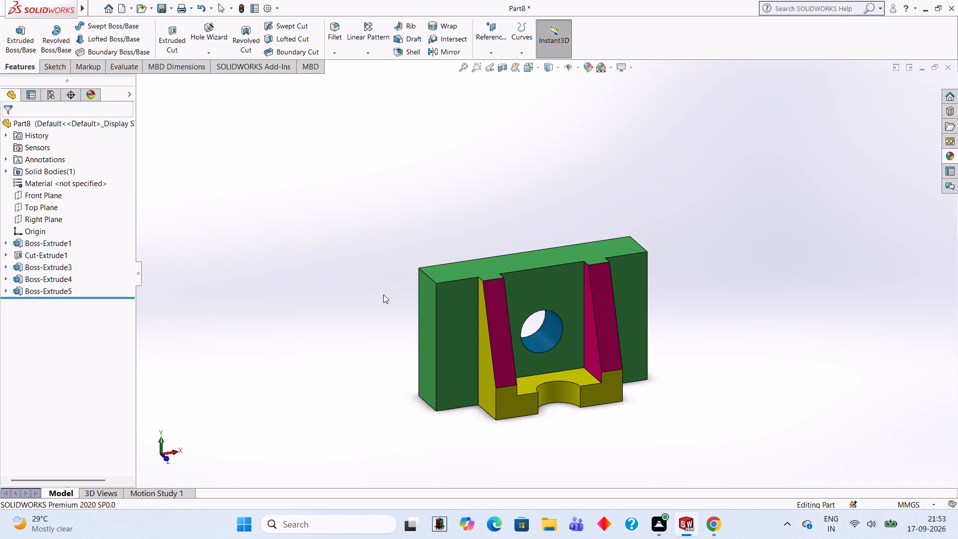
{"action": "middle_click_drag", "start_coordinate": [383, 296], "coordinate": [384, 282]}
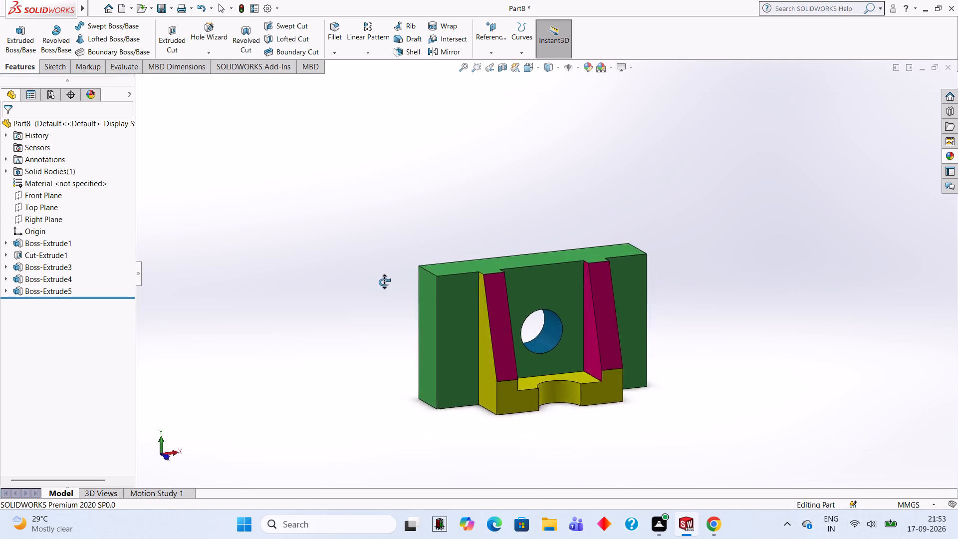
{"action": "middle_click_drag", "start_coordinate": [384, 282], "coordinate": [413, 365]}
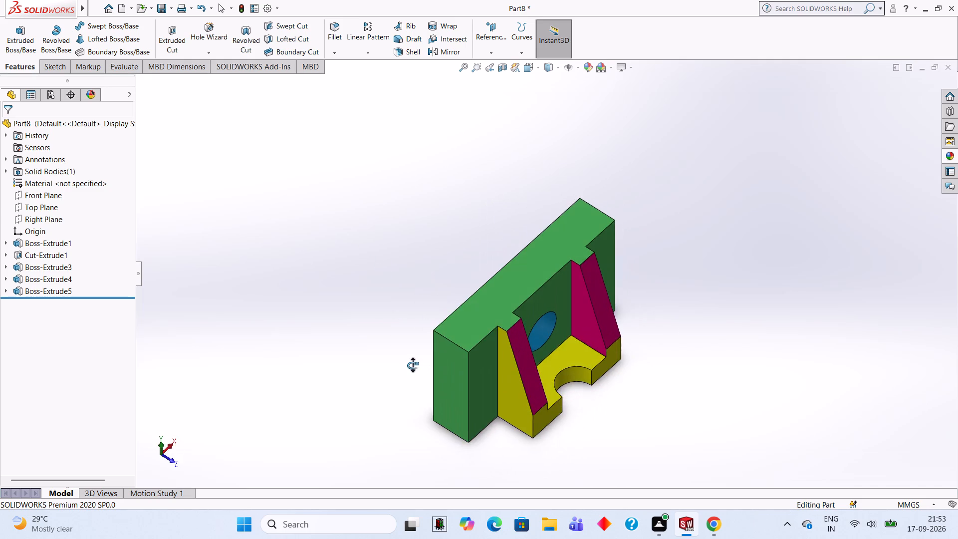
{"action": "middle_click_drag", "start_coordinate": [413, 365], "coordinate": [408, 312]}
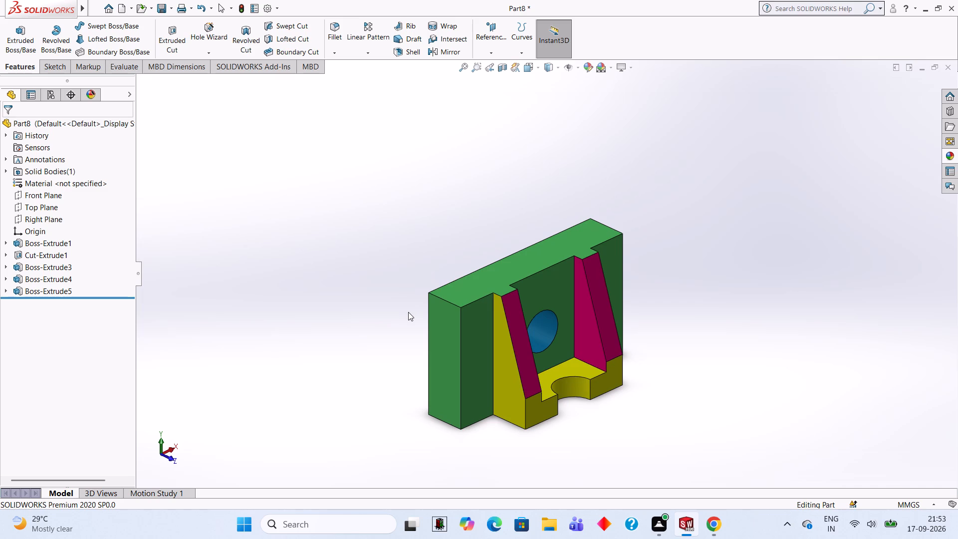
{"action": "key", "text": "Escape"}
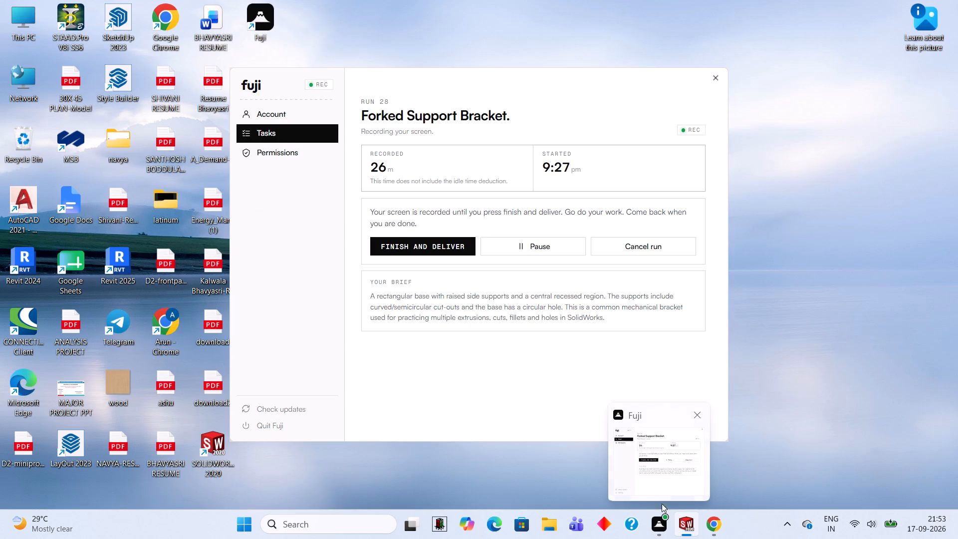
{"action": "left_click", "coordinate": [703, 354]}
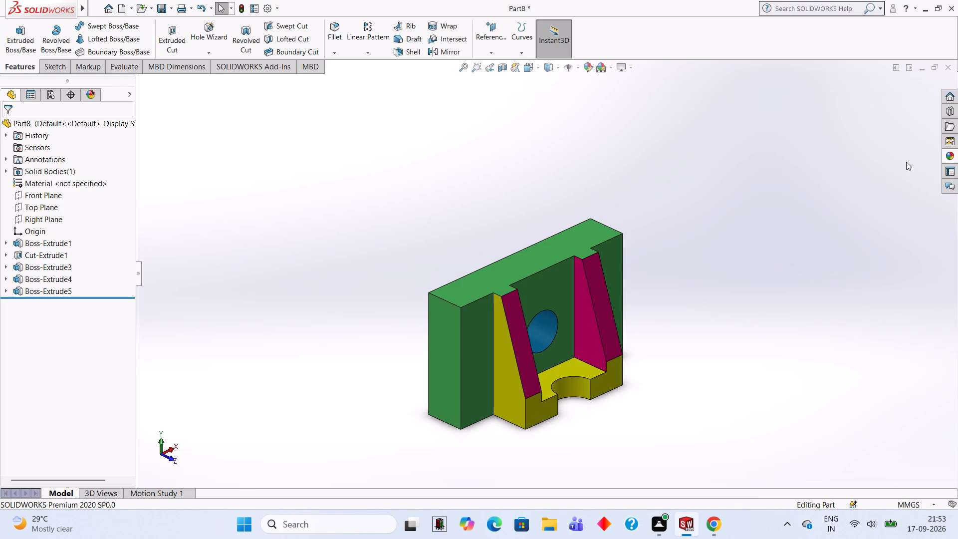
Apply the pink Solid appearance to the semicircle-notched base boss feature (Boss-Extrude3), matching the sloped ribs.
{"action": "left_click", "coordinate": [950, 158]}
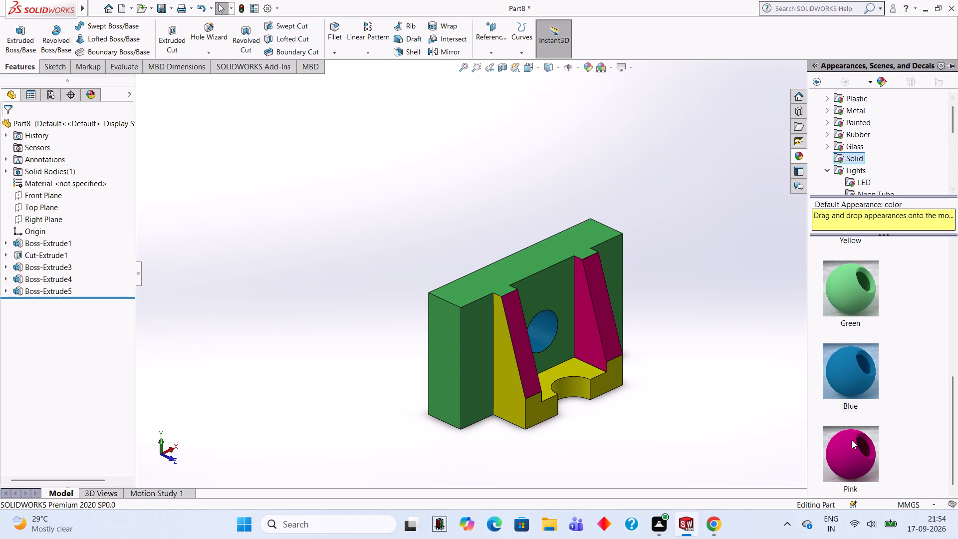
{"action": "left_click_drag", "start_coordinate": [845, 454], "coordinate": [476, 349]}
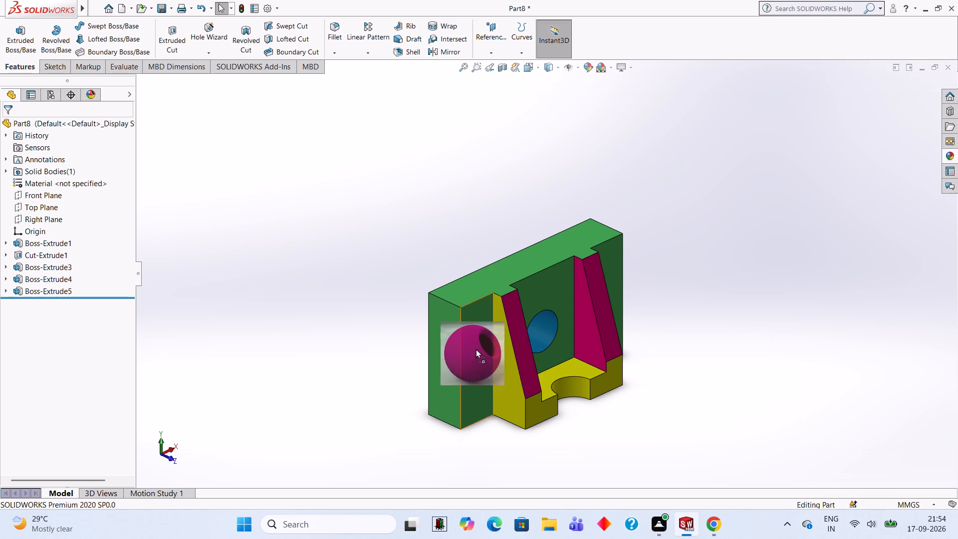
{"action": "left_click_drag", "start_coordinate": [476, 349], "coordinate": [506, 379]}
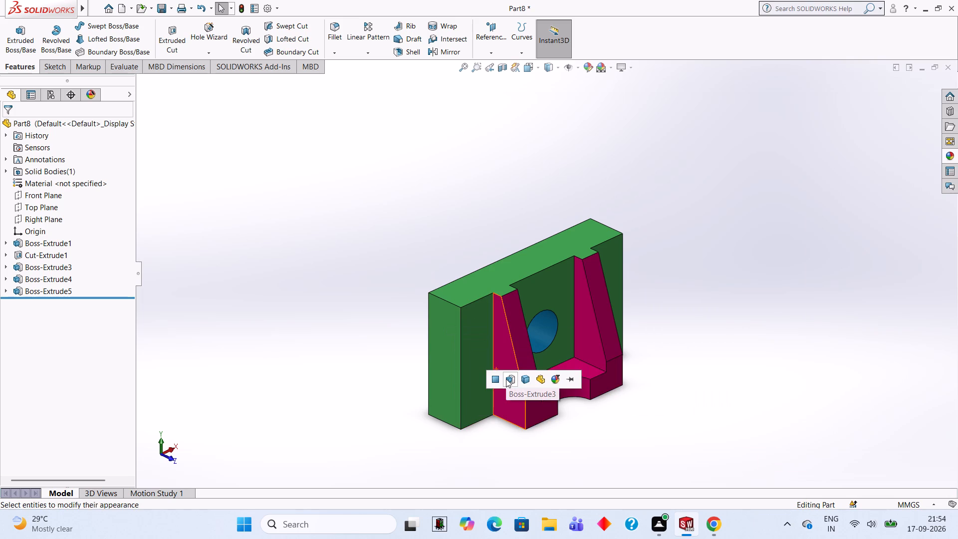
{"action": "left_click", "coordinate": [506, 379]}
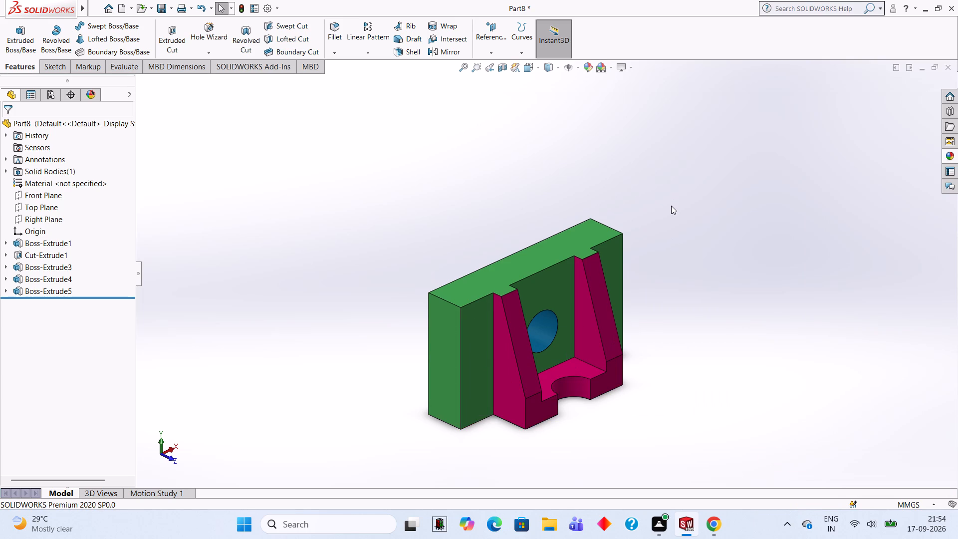
Examine the recoloured bracket from the front and sides to check the base boss and ribs against the block.
{"action": "scroll", "coordinate": [689, 206], "scroll_direction": "down", "scroll_amount": 1}
{"action": "scroll", "coordinate": [695, 210], "scroll_direction": "up", "scroll_amount": 1}
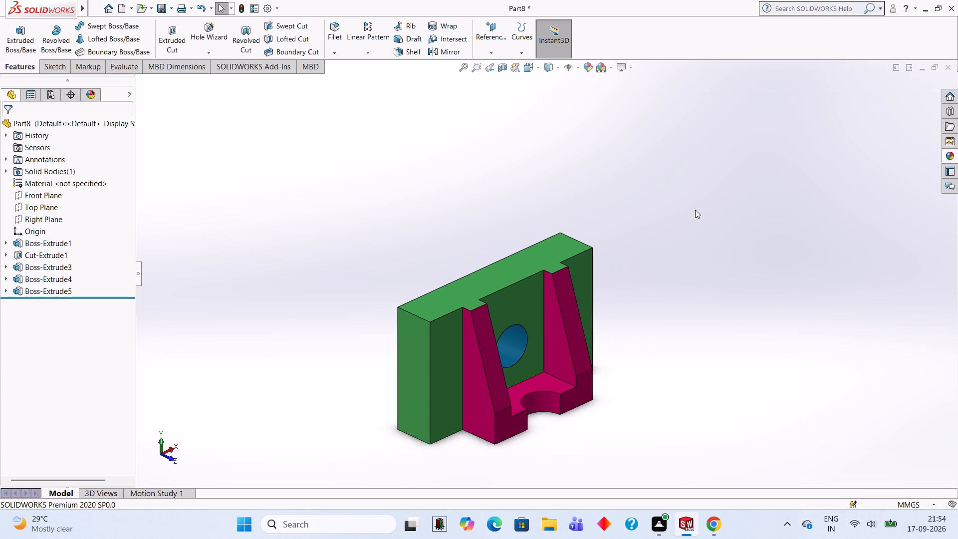
{"action": "scroll", "coordinate": [695, 210], "scroll_direction": "up", "scroll_amount": 1}
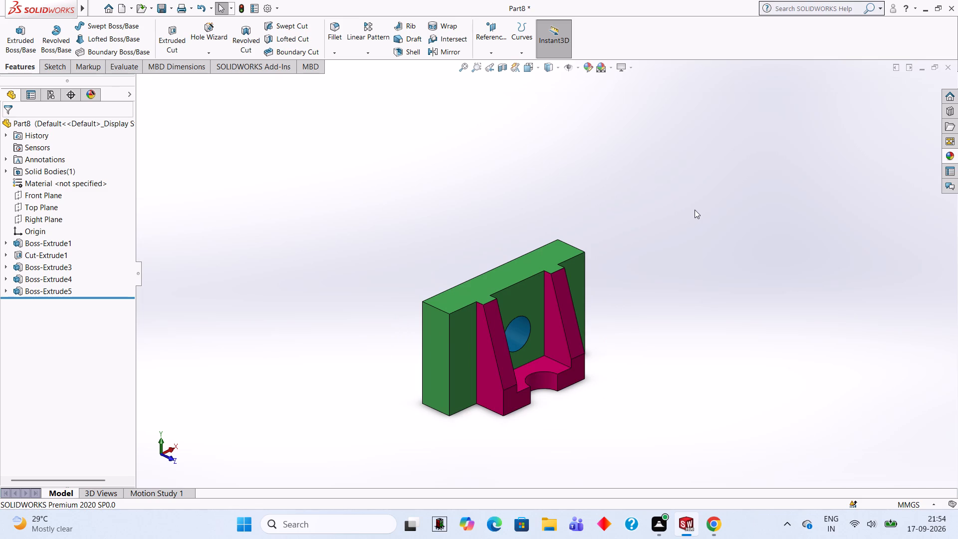
{"action": "scroll", "coordinate": [695, 210], "scroll_direction": "down", "scroll_amount": 1}
{"action": "middle_click", "coordinate": [695, 210]}
{"action": "scroll", "coordinate": [695, 210], "scroll_direction": "up", "scroll_amount": 2}
{"action": "middle_click_drag", "start_coordinate": [695, 228], "coordinate": [693, 228]}
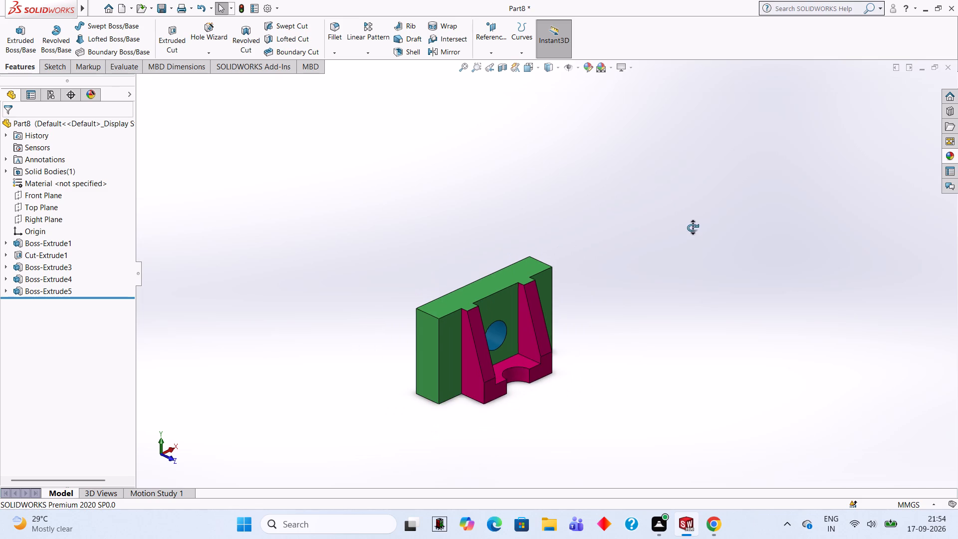
{"action": "middle_click_drag", "start_coordinate": [693, 228], "coordinate": [579, 277]}
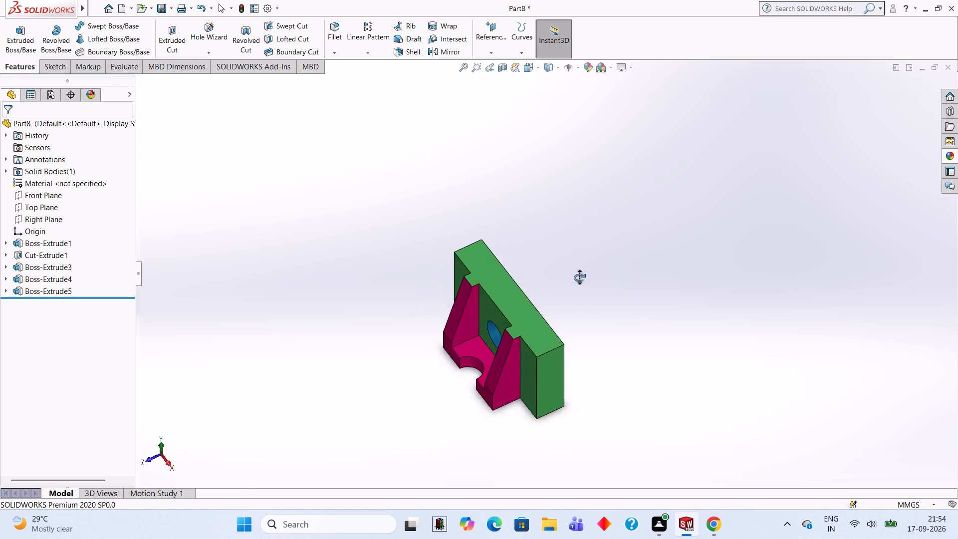
{"action": "middle_click_drag", "start_coordinate": [579, 277], "coordinate": [551, 201]}
{"action": "middle_click", "coordinate": [552, 203]}
{"action": "middle_click", "coordinate": [558, 208]}
{"action": "middle_click_drag", "start_coordinate": [595, 189], "coordinate": [584, 213]}
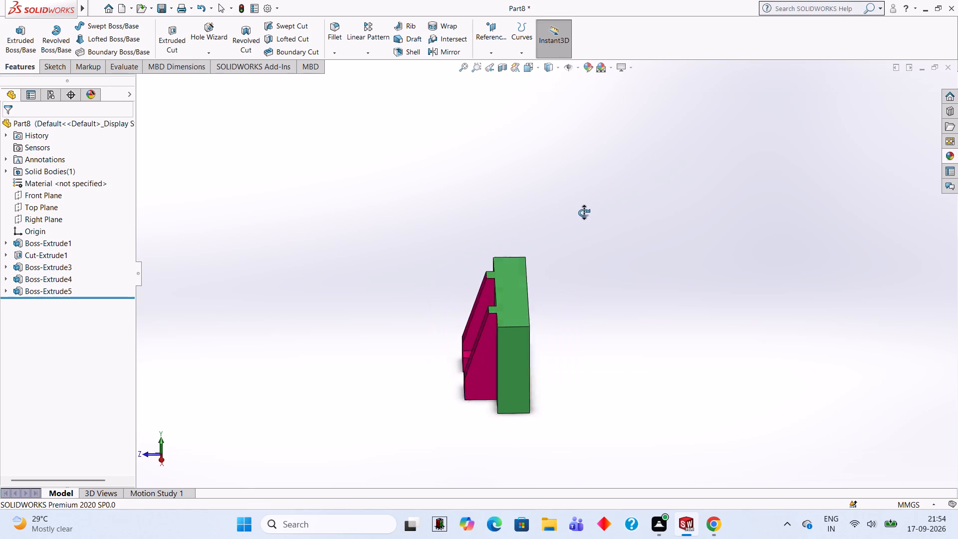
{"action": "middle_click_drag", "start_coordinate": [584, 213], "coordinate": [683, 192]}
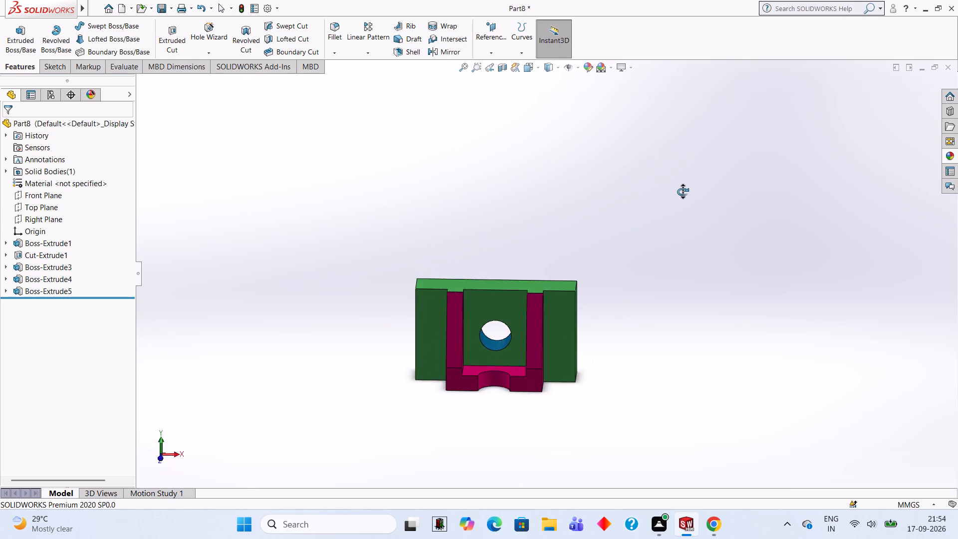
Examine the coloured bracket from above, the back, the front and the side to check the block, hole, base boss and ribs.
{"action": "middle_click_drag", "start_coordinate": [683, 192], "coordinate": [561, 506]}
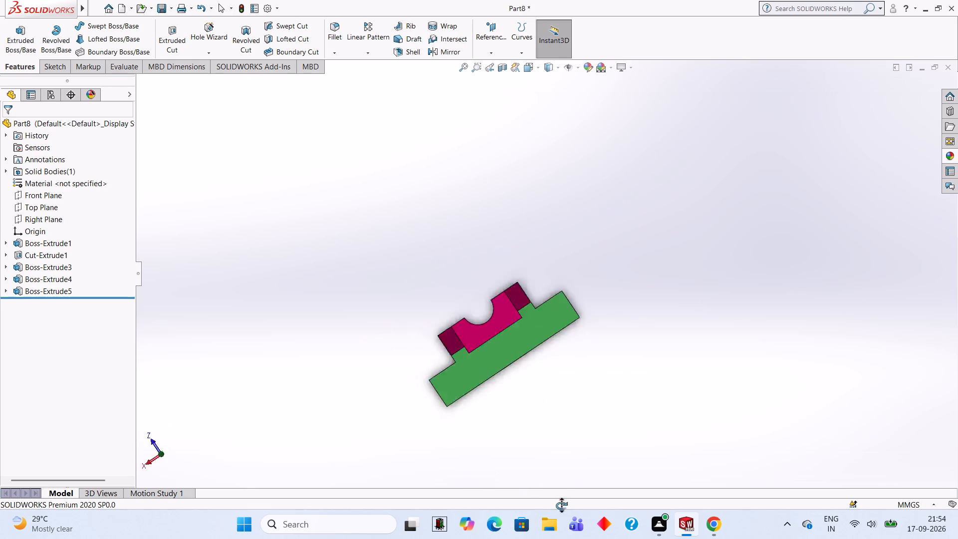
{"action": "middle_click_drag", "start_coordinate": [561, 506], "coordinate": [472, 471]}
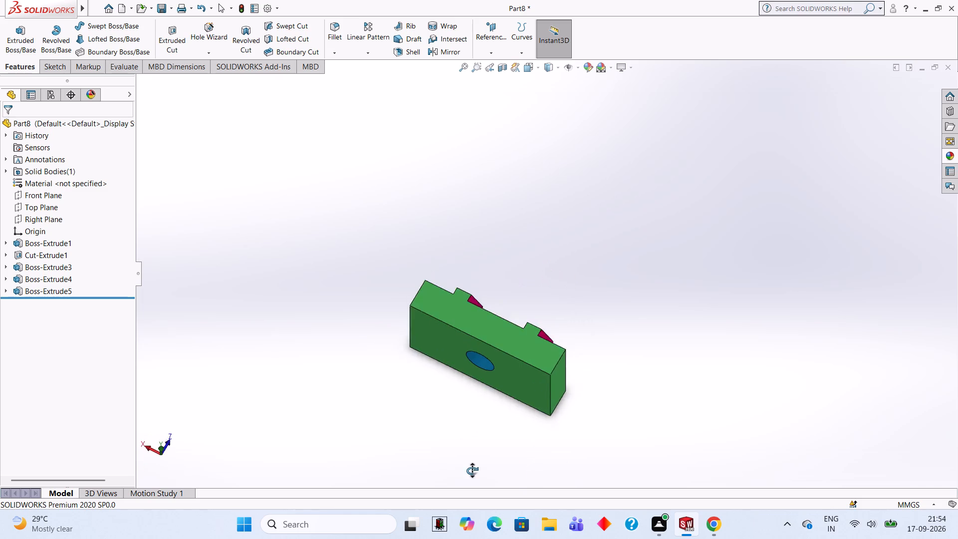
{"action": "middle_click_drag", "start_coordinate": [472, 471], "coordinate": [470, 239]}
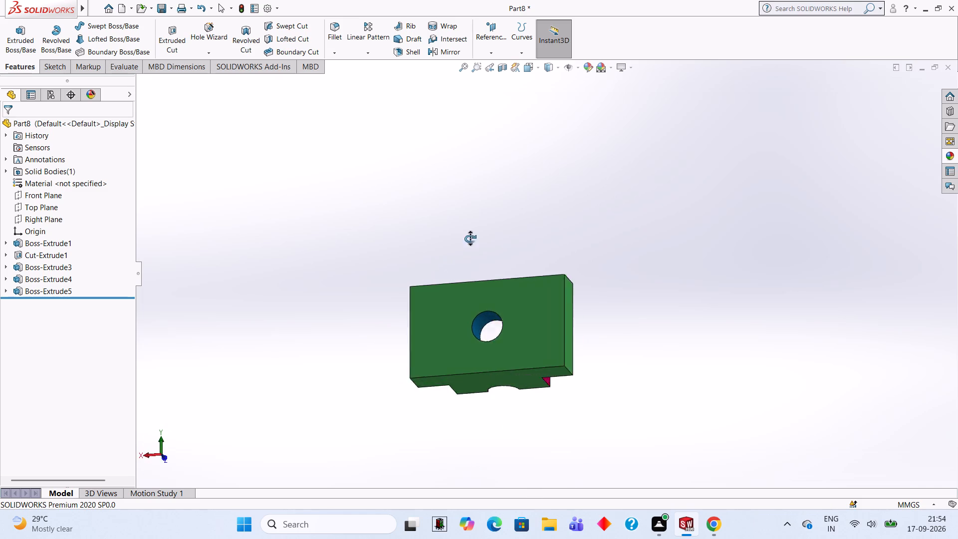
{"action": "middle_click_drag", "start_coordinate": [470, 239], "coordinate": [414, 443]}
{"action": "middle_click_drag", "start_coordinate": [492, 235], "coordinate": [395, 282]}
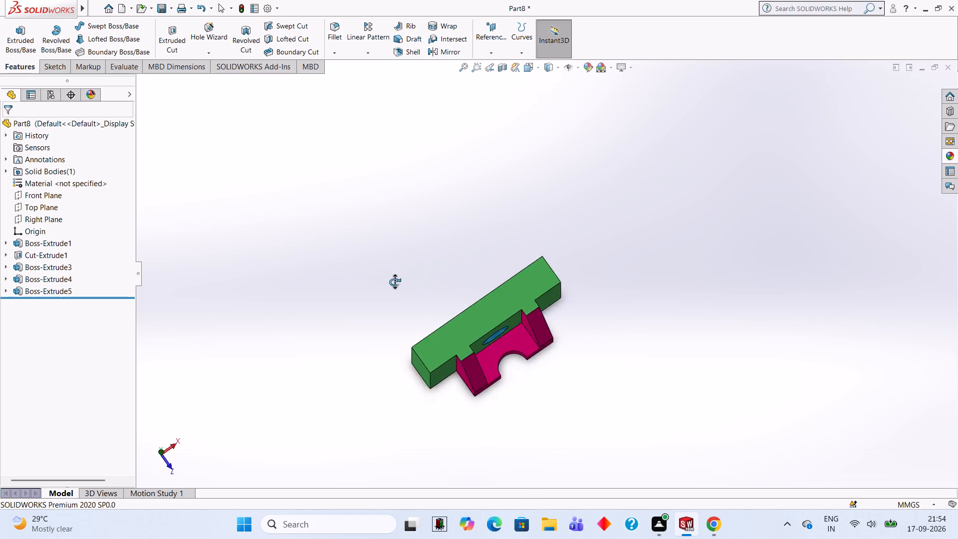
{"action": "middle_click_drag", "start_coordinate": [395, 282], "coordinate": [407, 236]}
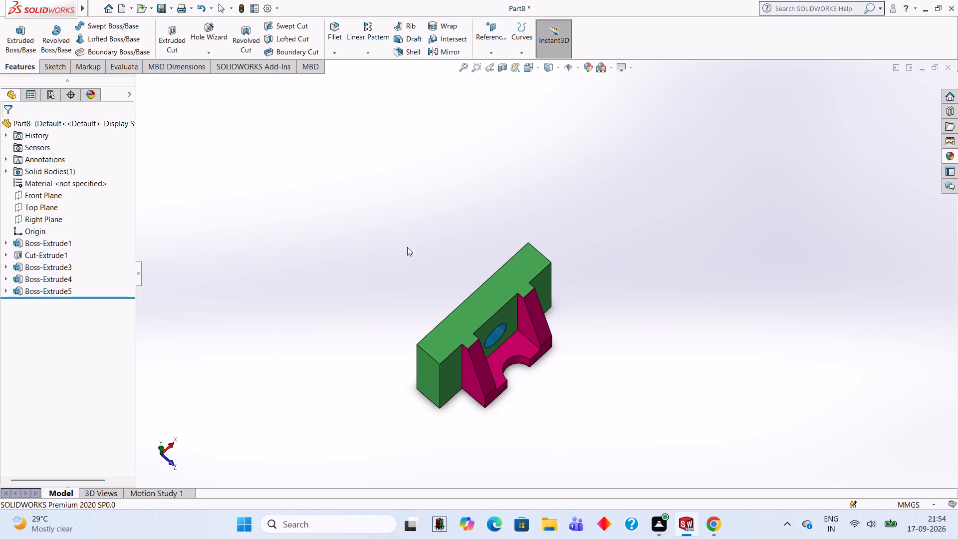
{"action": "middle_click_drag", "start_coordinate": [497, 261], "coordinate": [451, 210]}
{"action": "middle_click_drag", "start_coordinate": [457, 274], "coordinate": [508, 193]}
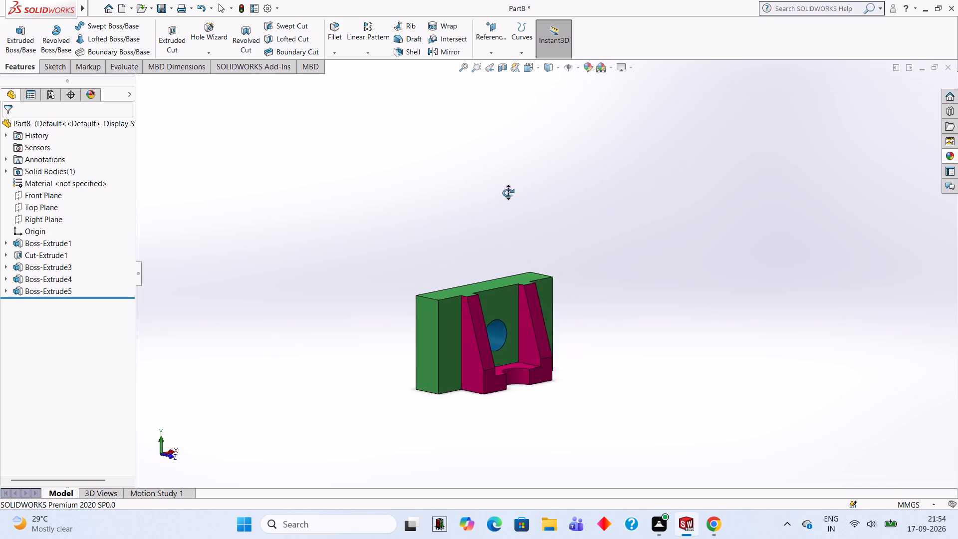
{"action": "middle_click_drag", "start_coordinate": [508, 193], "coordinate": [531, 180]}
{"action": "middle_click", "coordinate": [536, 180]}
{"action": "middle_click", "coordinate": [540, 182]}
{"action": "middle_click_drag", "start_coordinate": [538, 185], "coordinate": [525, 193]}
{"action": "middle_click_drag", "start_coordinate": [525, 193], "coordinate": [524, 204]}
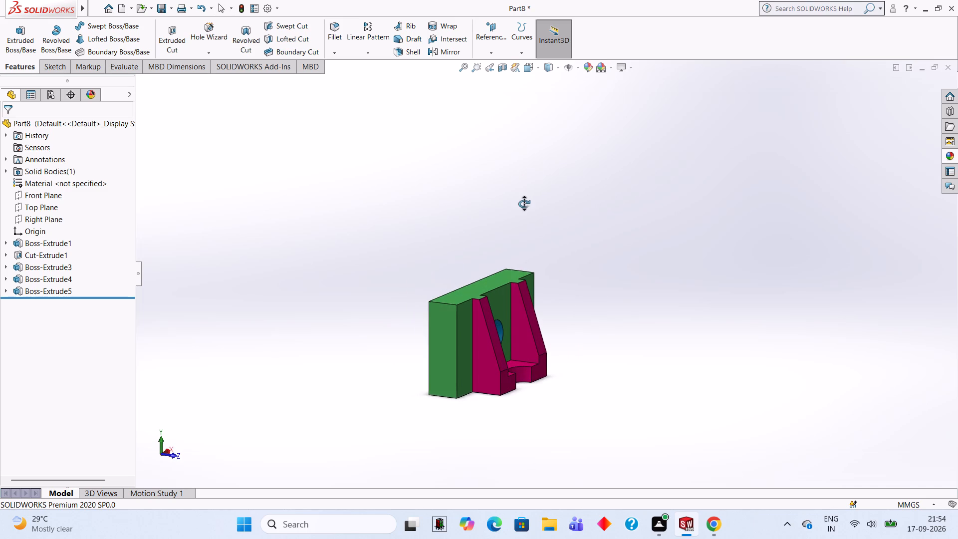
{"action": "middle_click_drag", "start_coordinate": [524, 204], "coordinate": [501, 190]}
{"action": "middle_click_drag", "start_coordinate": [515, 225], "coordinate": [498, 209]}
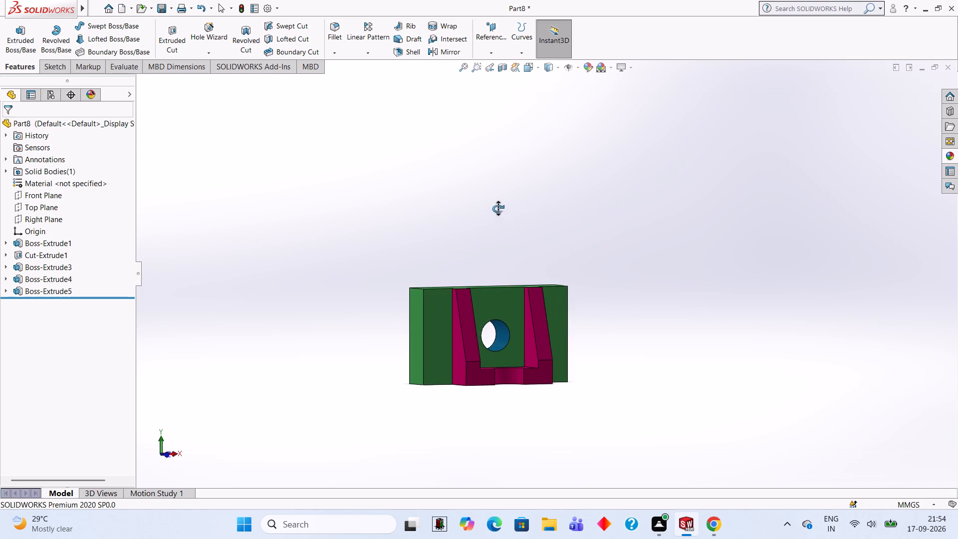
{"action": "middle_click_drag", "start_coordinate": [498, 209], "coordinate": [512, 197]}
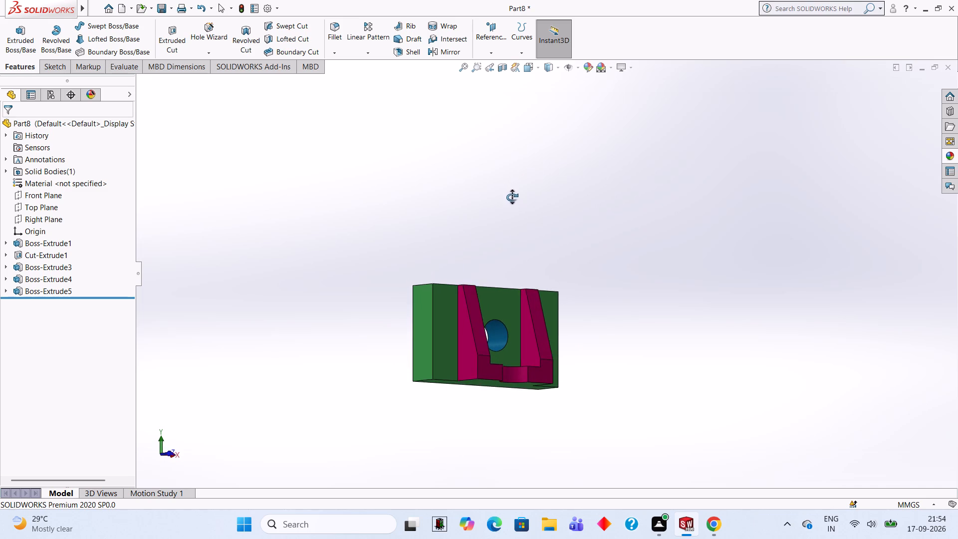
{"action": "middle_click_drag", "start_coordinate": [512, 197], "coordinate": [544, 279]}
{"action": "scroll", "coordinate": [544, 272], "scroll_direction": "down", "scroll_amount": 1}
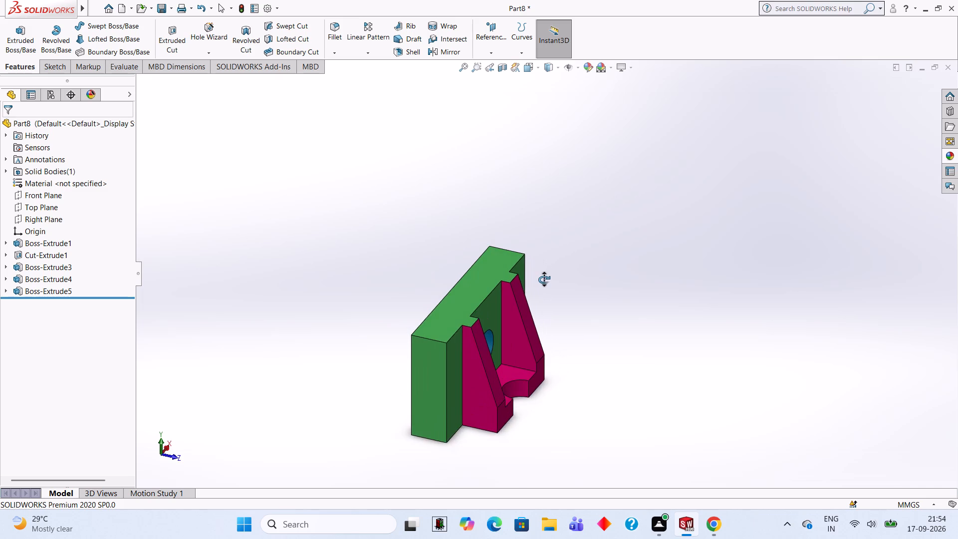
{"action": "middle_click_drag", "start_coordinate": [544, 279], "coordinate": [547, 295]}
{"action": "scroll", "coordinate": [547, 295], "scroll_direction": "down", "scroll_amount": 1}
{"action": "scroll", "coordinate": [547, 295], "scroll_direction": "up", "scroll_amount": 1}
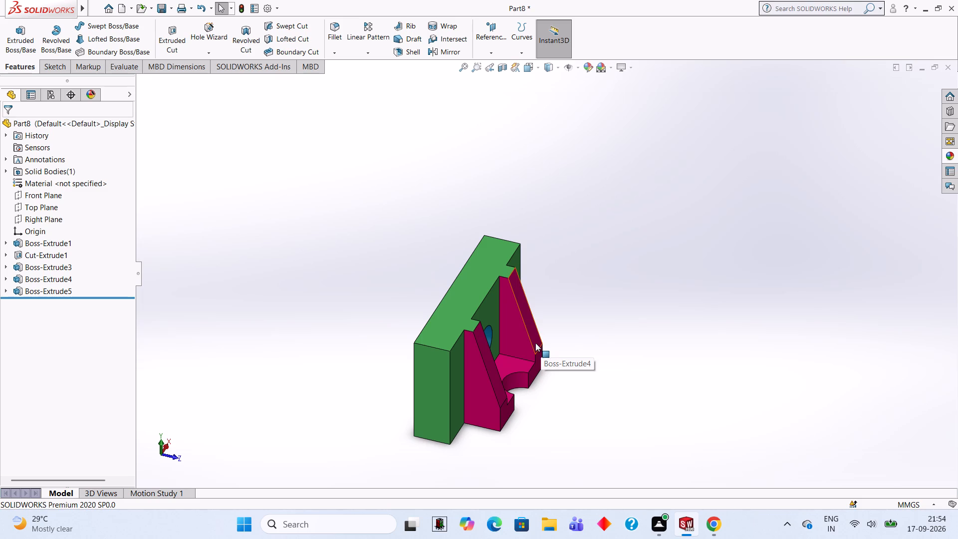
{"action": "middle_click_drag", "start_coordinate": [615, 251], "coordinate": [615, 230]}
{"action": "scroll", "coordinate": [615, 251], "scroll_direction": "down", "scroll_amount": 1}
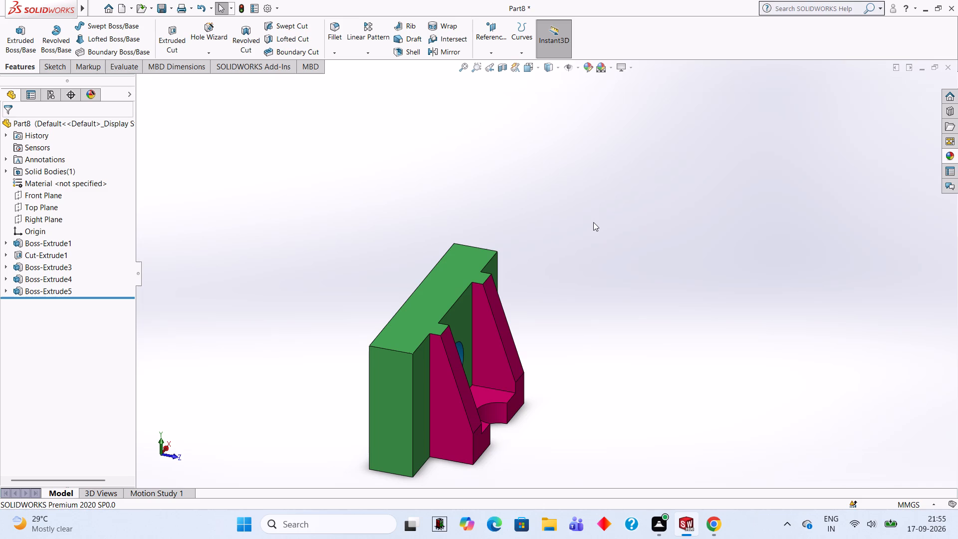
{"action": "scroll", "coordinate": [593, 222], "scroll_direction": "up", "scroll_amount": 1}
{"action": "scroll", "coordinate": [590, 231], "scroll_direction": "down", "scroll_amount": 1}
{"action": "middle_click_drag", "start_coordinate": [590, 231], "coordinate": [547, 216]}
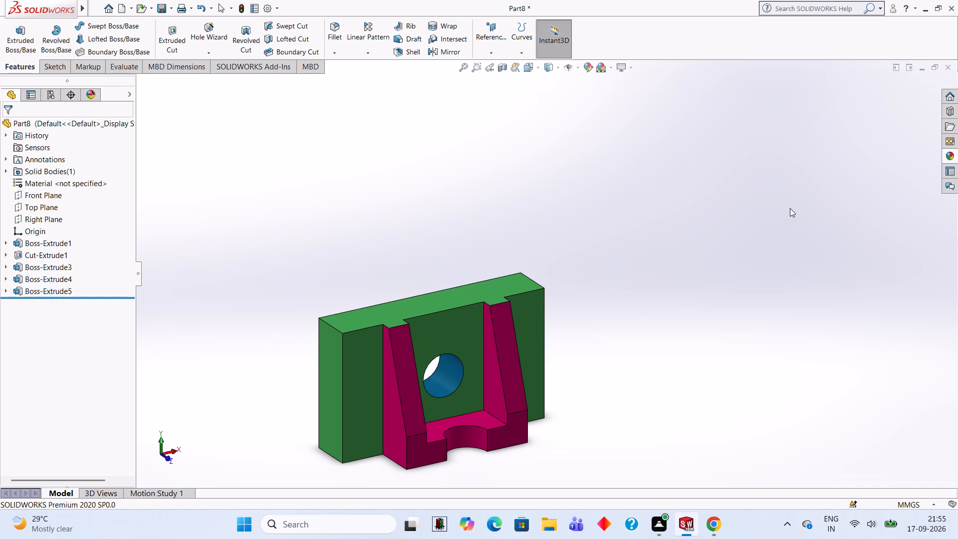
{"action": "middle_click_drag", "start_coordinate": [798, 207], "coordinate": [812, 174]}
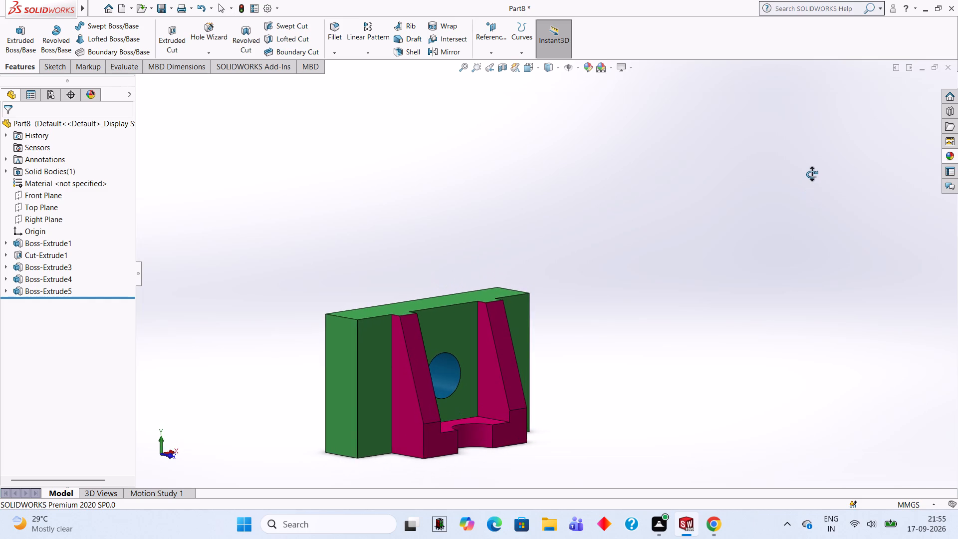
{"action": "middle_click_drag", "start_coordinate": [812, 174], "coordinate": [799, 217]}
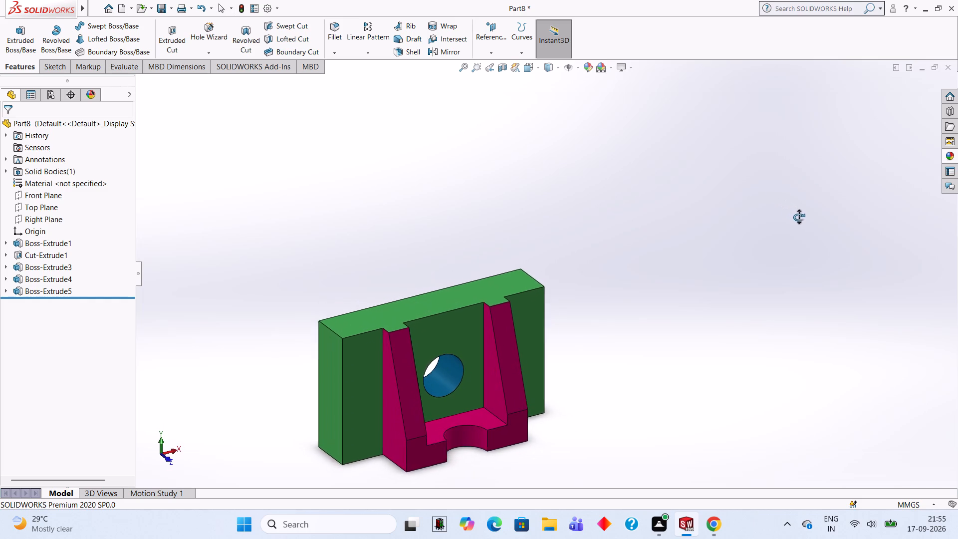
{"action": "middle_click_drag", "start_coordinate": [799, 217], "coordinate": [805, 220]}
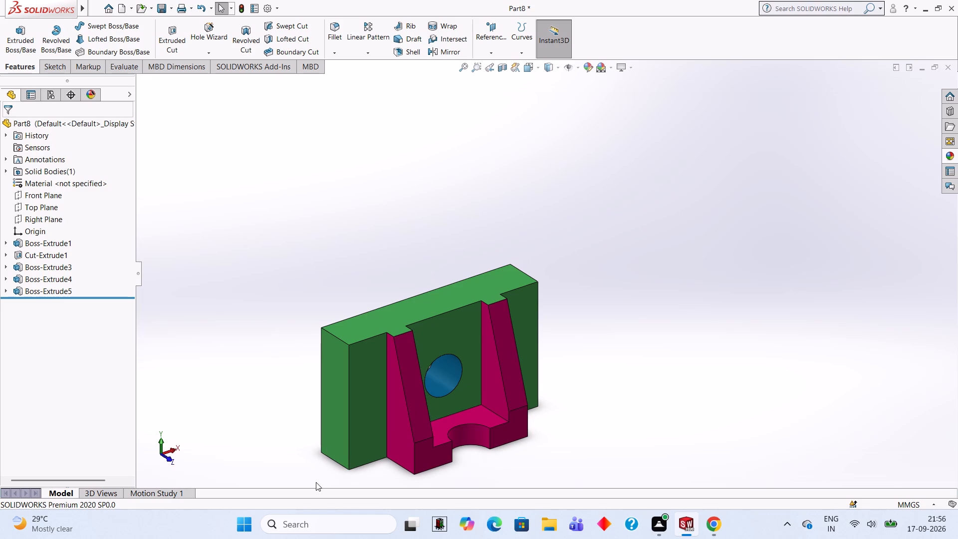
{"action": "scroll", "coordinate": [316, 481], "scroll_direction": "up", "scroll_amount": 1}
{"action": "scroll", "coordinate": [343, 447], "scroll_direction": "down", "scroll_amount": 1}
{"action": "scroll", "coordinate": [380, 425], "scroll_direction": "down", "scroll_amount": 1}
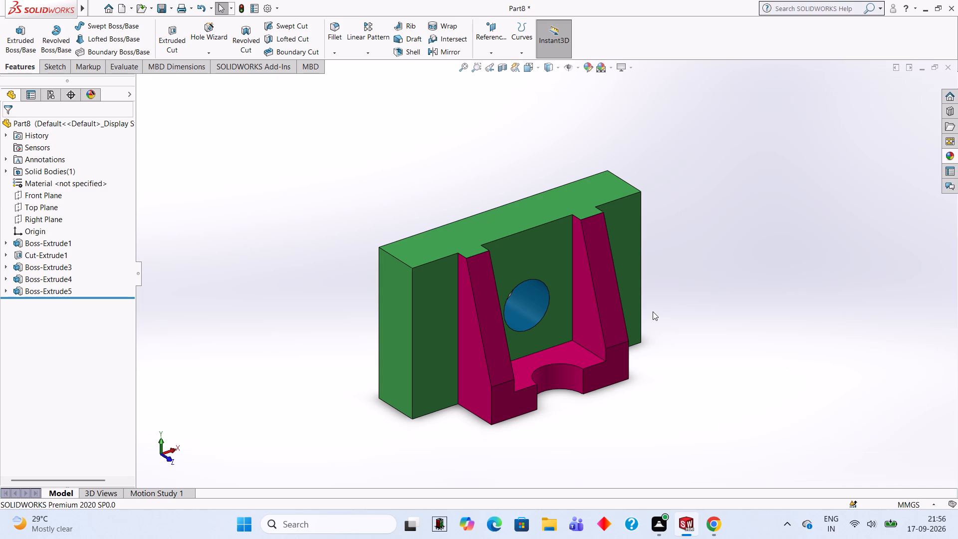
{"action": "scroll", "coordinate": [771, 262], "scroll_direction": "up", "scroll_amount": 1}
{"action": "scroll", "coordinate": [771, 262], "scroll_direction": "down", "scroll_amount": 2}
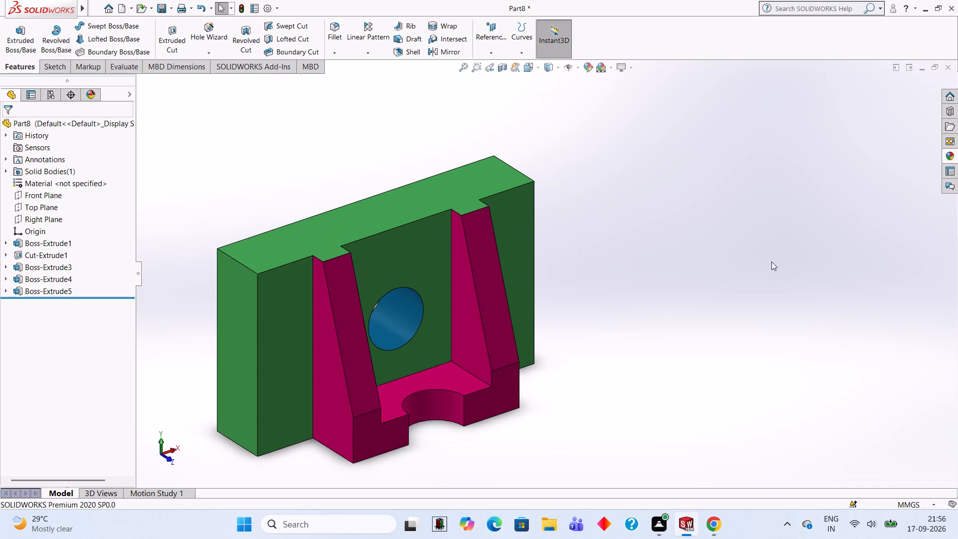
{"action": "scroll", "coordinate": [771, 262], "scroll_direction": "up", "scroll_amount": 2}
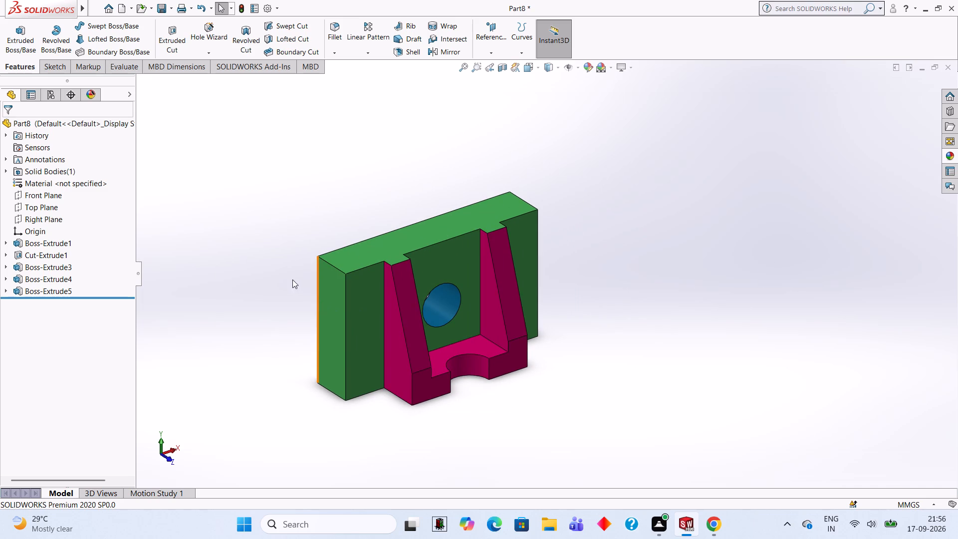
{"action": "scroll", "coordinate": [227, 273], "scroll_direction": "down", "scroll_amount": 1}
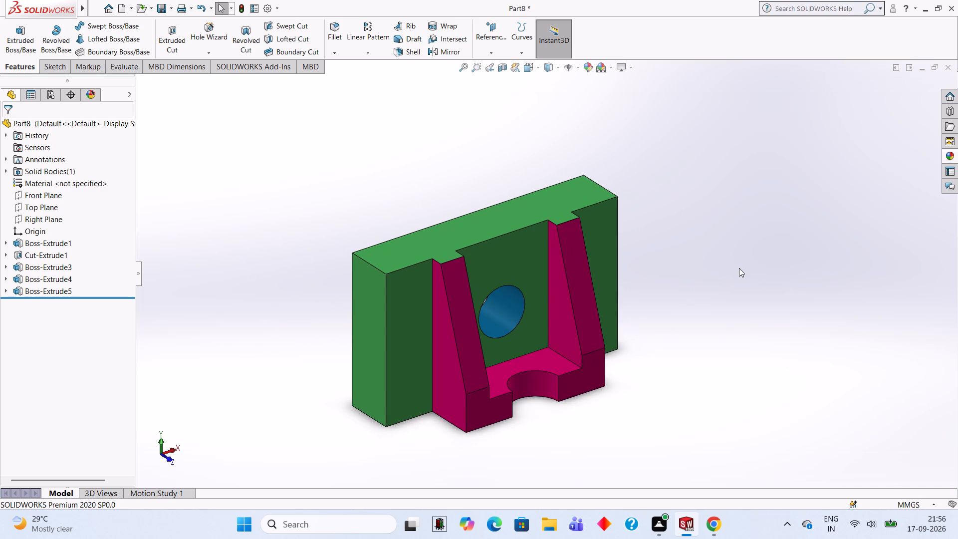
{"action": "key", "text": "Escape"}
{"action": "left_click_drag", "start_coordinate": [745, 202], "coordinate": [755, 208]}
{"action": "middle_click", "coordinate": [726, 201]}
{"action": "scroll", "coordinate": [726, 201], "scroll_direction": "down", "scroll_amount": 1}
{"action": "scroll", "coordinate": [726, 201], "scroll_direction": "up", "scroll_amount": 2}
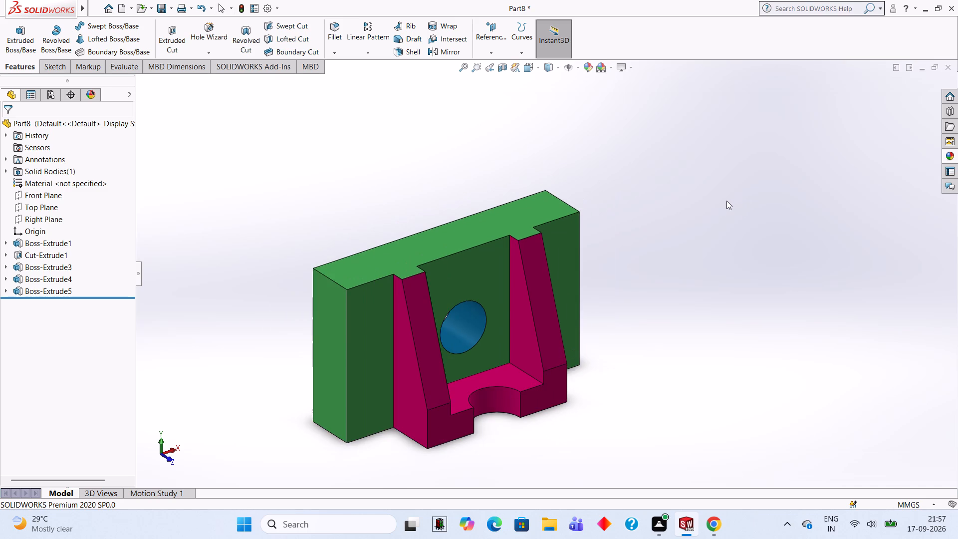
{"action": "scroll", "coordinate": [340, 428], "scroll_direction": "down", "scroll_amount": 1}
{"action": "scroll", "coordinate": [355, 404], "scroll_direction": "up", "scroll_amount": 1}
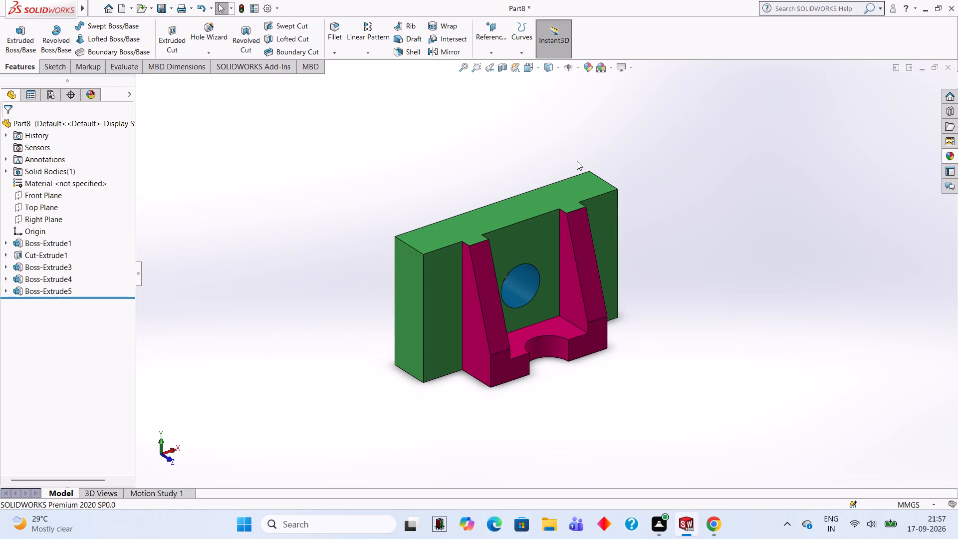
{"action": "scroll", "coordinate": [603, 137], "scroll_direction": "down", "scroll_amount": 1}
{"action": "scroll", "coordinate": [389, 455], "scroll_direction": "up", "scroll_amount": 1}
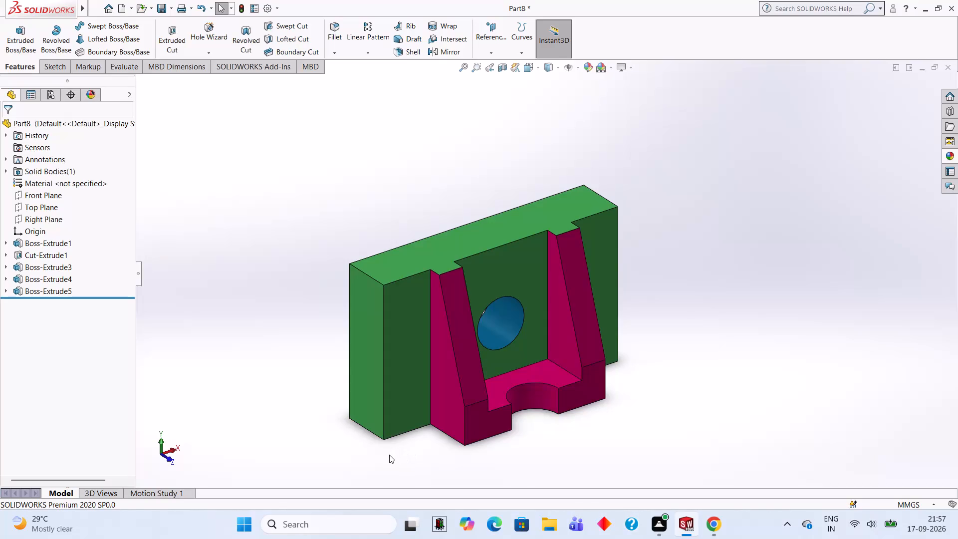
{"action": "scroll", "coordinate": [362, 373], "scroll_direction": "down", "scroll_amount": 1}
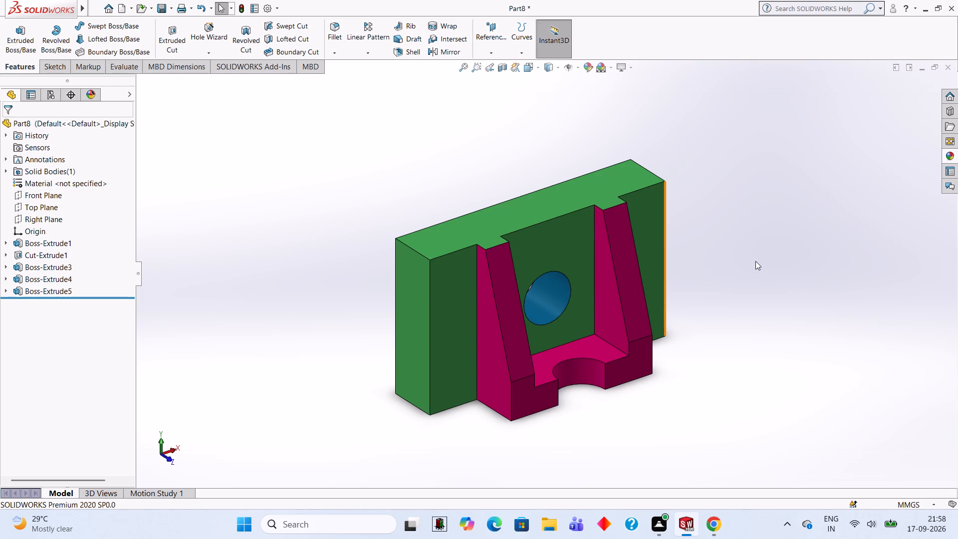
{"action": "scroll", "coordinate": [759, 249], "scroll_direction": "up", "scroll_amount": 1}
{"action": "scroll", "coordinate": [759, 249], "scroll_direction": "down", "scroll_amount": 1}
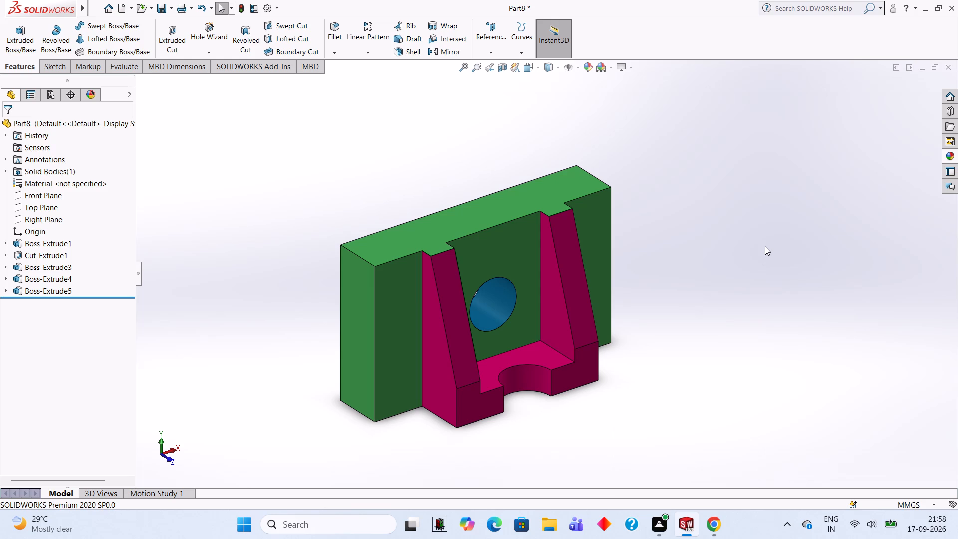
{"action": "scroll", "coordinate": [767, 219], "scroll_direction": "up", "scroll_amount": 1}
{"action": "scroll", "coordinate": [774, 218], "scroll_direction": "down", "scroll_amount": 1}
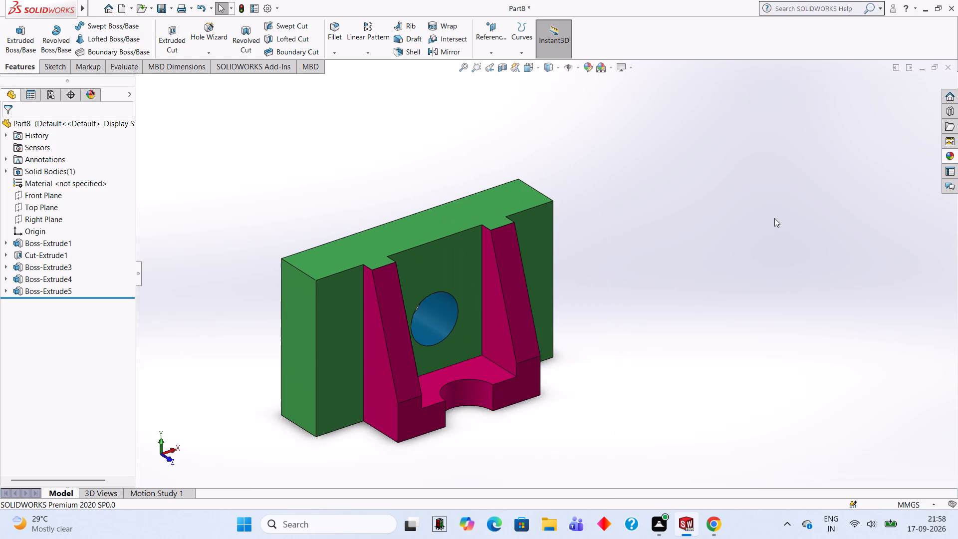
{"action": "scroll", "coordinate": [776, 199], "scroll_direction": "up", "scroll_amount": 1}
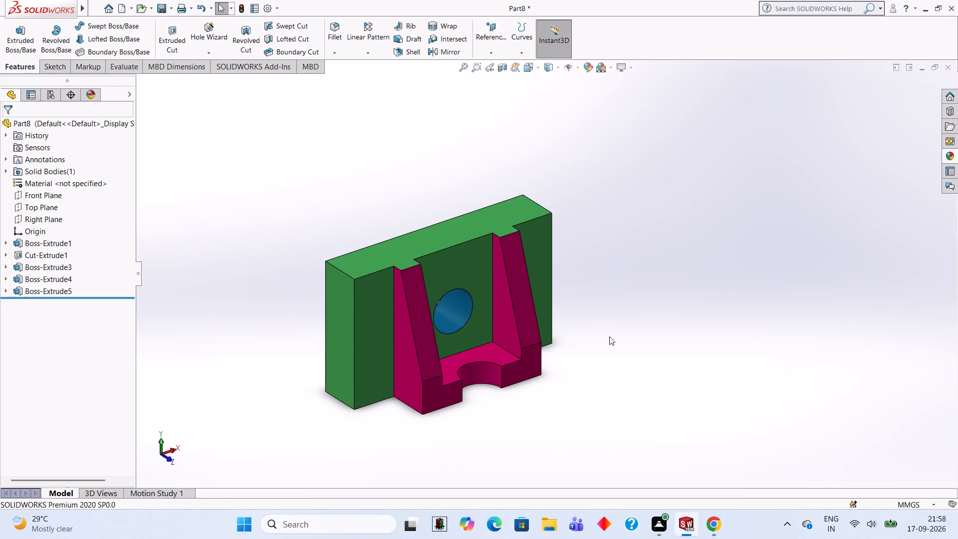
Save the part in the Documents folder as a SOLIDWORKS Part named 252525.
{"action": "key", "text": "ctrl+s"}
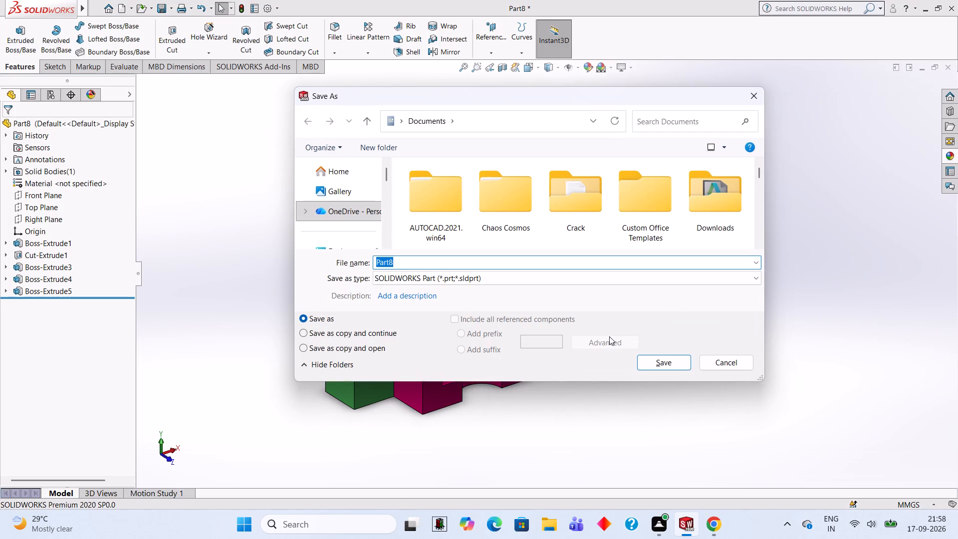
{"action": "type", "text": "252525"}
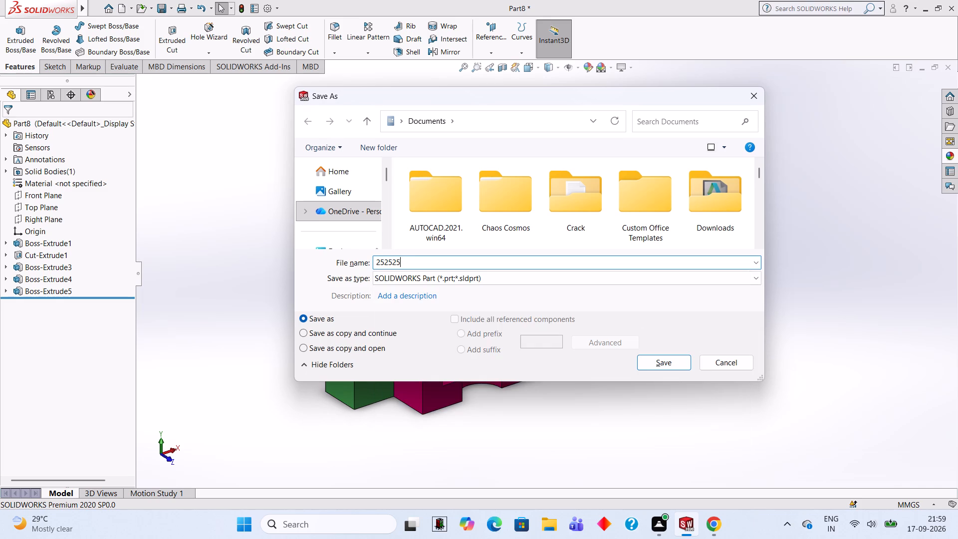
{"action": "left_click", "coordinate": [689, 363]}
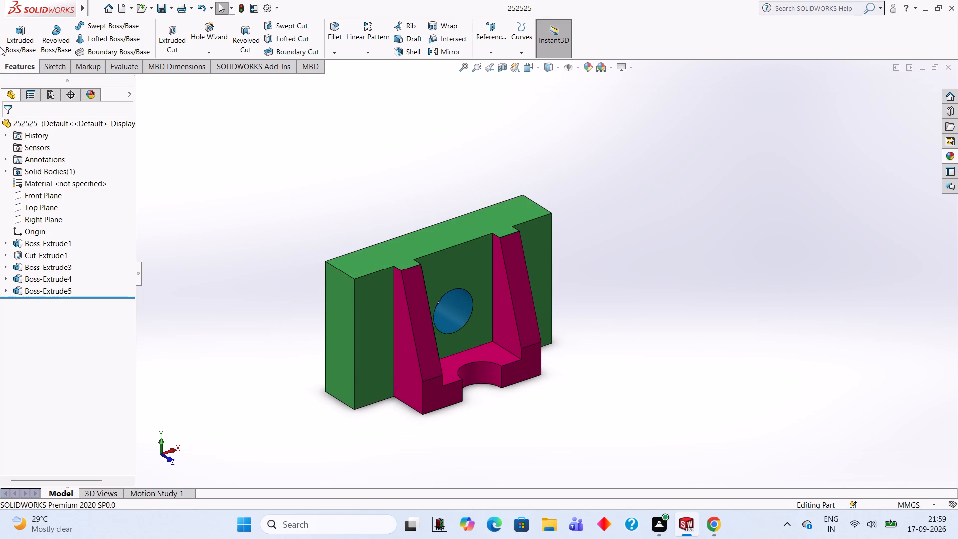
Export the part to the Documents folder as an Adobe Portable Document Format (*.pdf) file named 252525.
{"action": "left_click", "coordinate": [173, 9]}
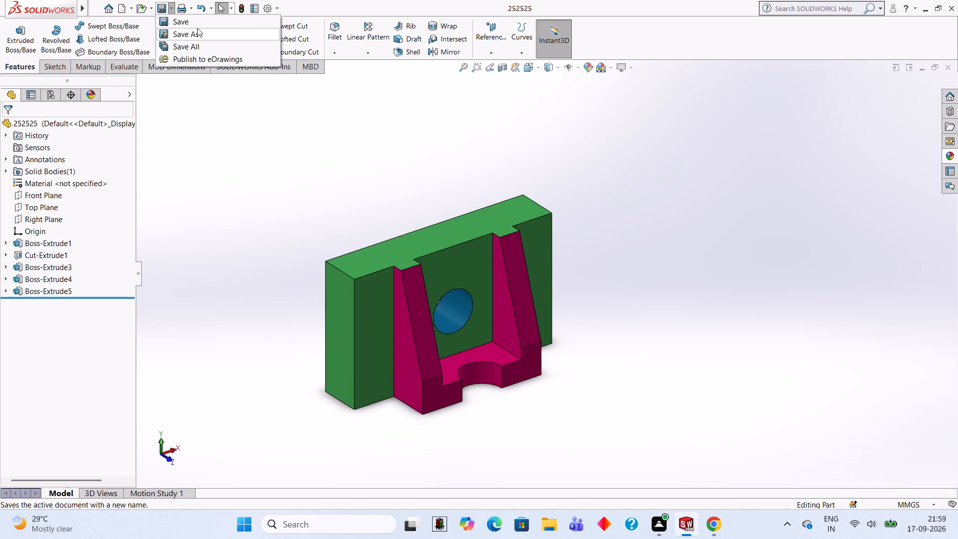
{"action": "left_click", "coordinate": [197, 28]}
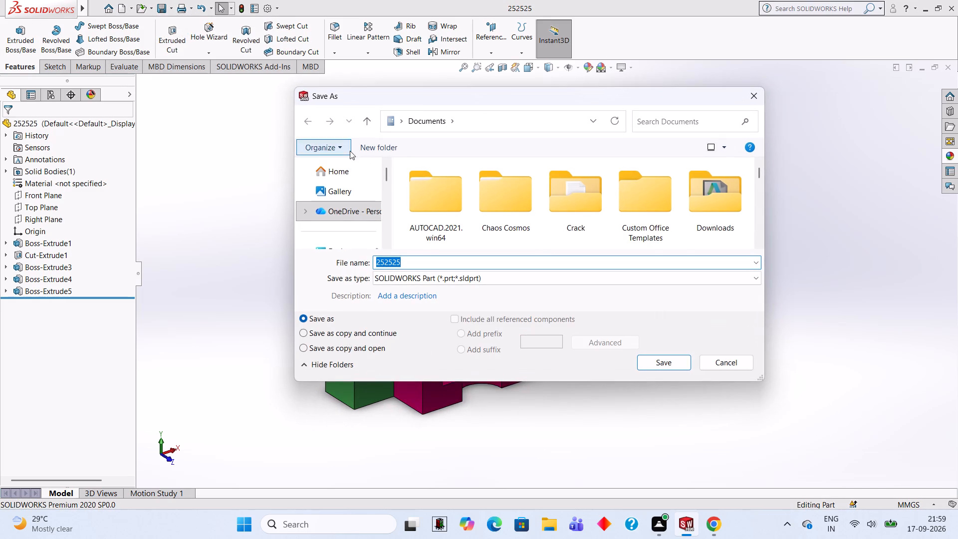
{"action": "left_click", "coordinate": [500, 281]}
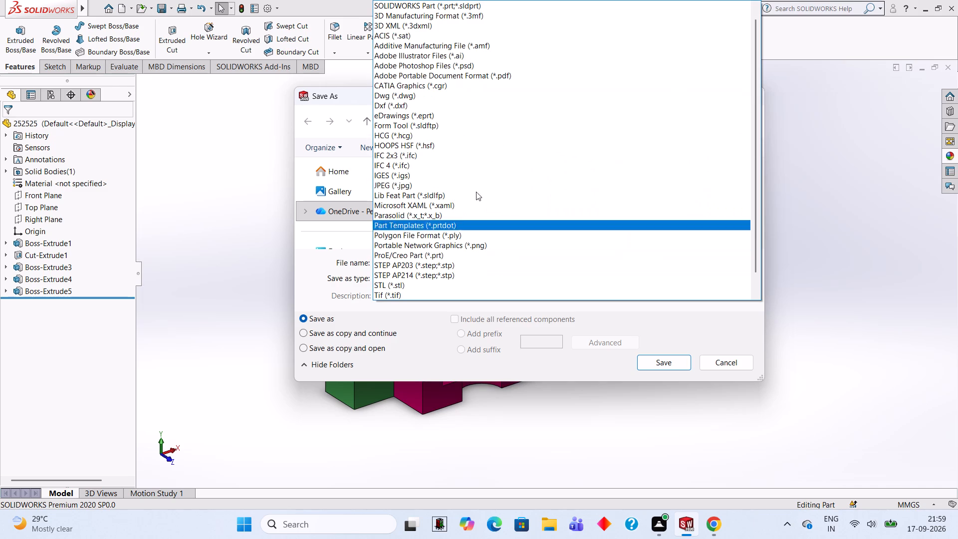
{"action": "left_click", "coordinate": [507, 77]}
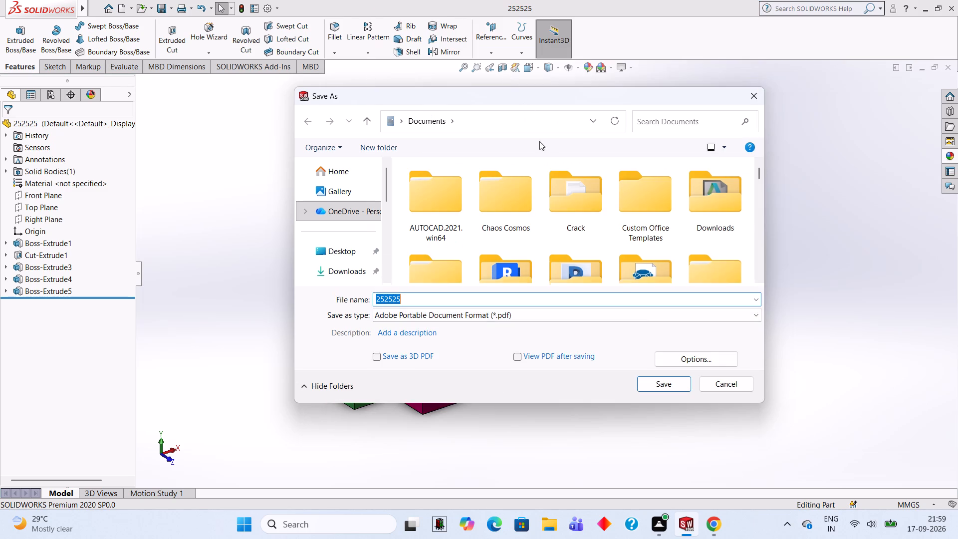
{"action": "left_click", "coordinate": [670, 382]}
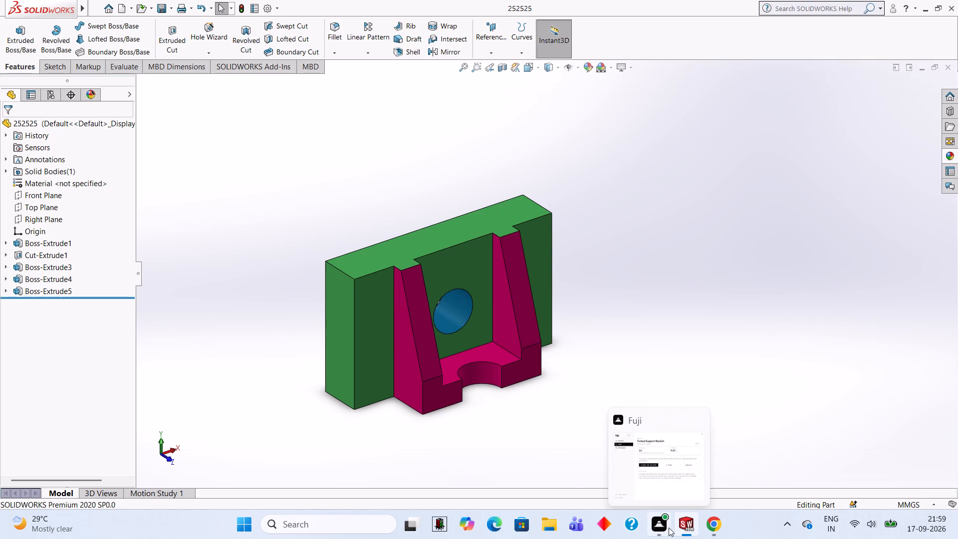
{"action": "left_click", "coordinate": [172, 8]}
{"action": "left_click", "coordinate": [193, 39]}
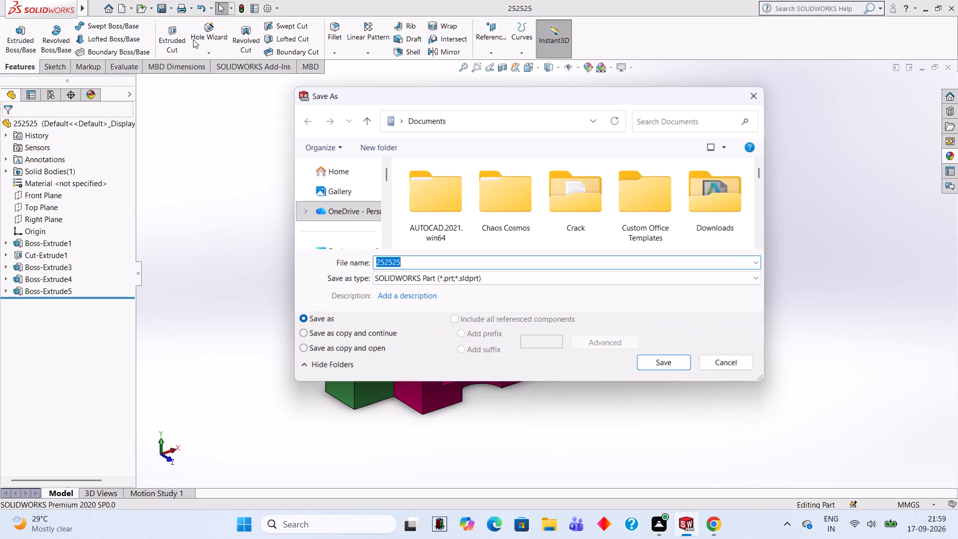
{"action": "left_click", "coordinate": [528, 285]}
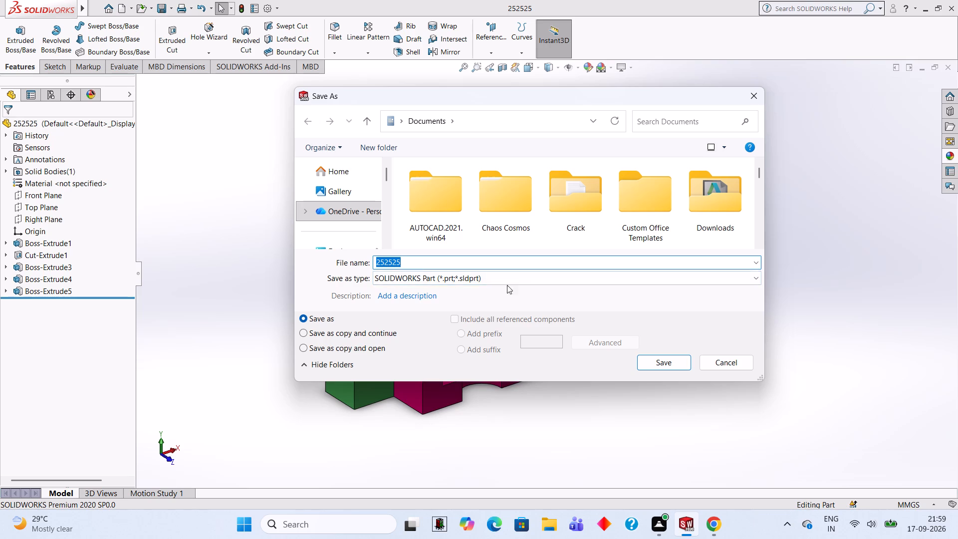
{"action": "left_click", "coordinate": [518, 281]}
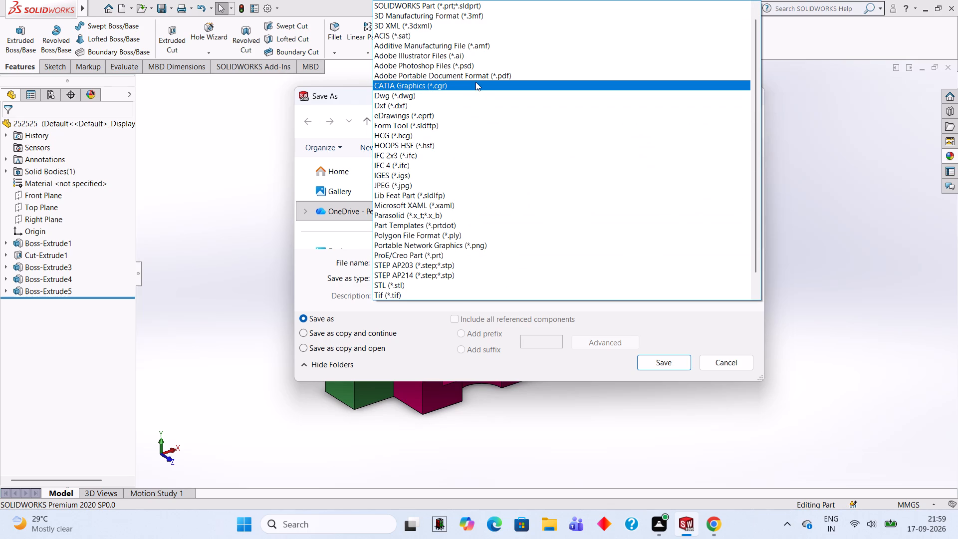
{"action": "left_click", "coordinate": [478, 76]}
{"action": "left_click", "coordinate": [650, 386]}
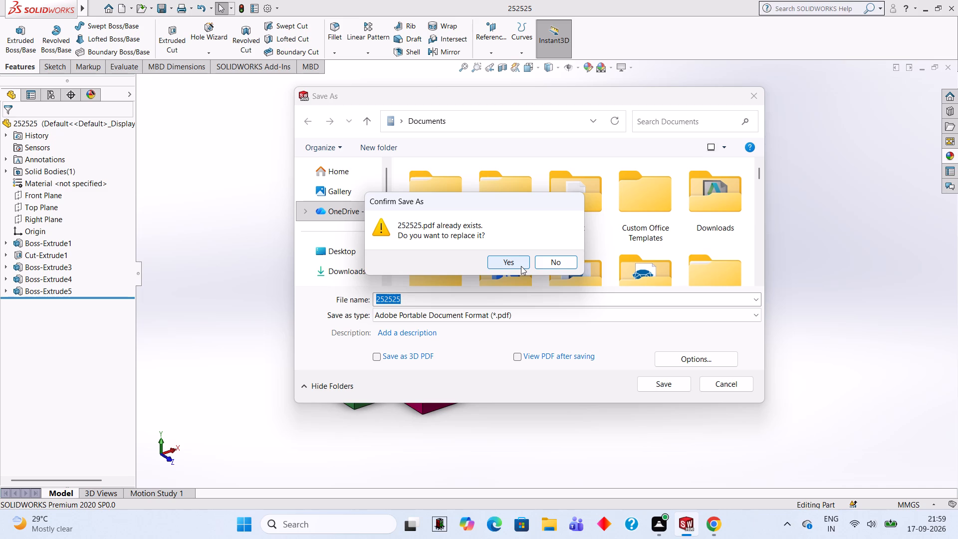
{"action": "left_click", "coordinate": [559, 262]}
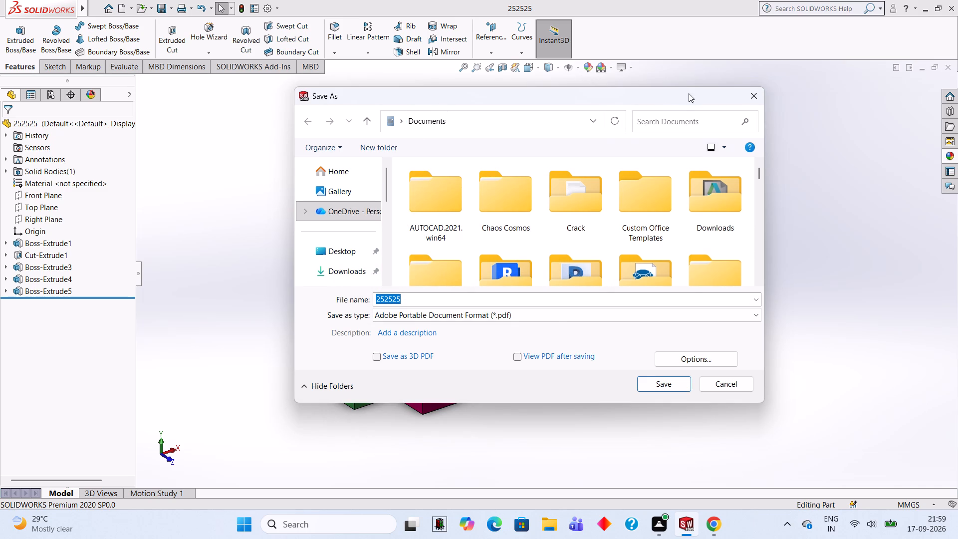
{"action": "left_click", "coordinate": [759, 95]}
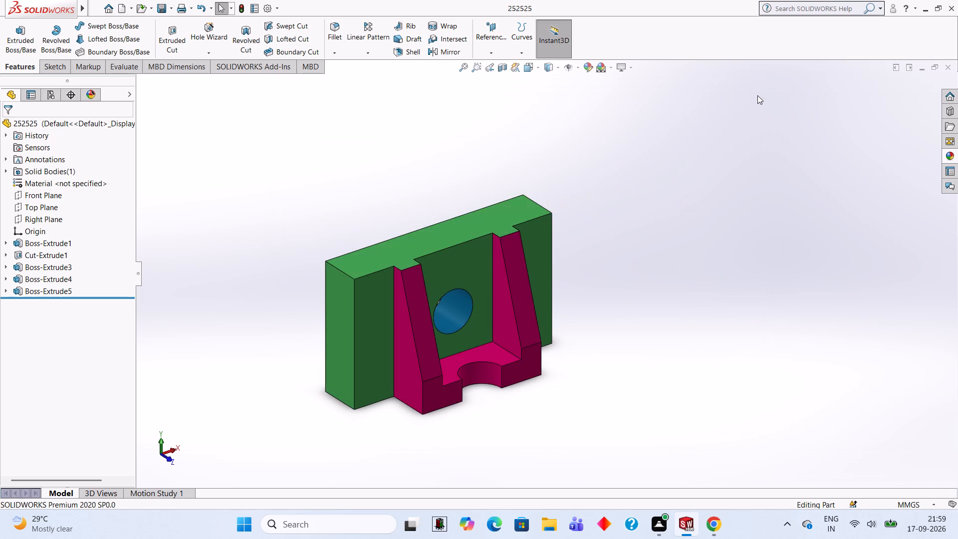